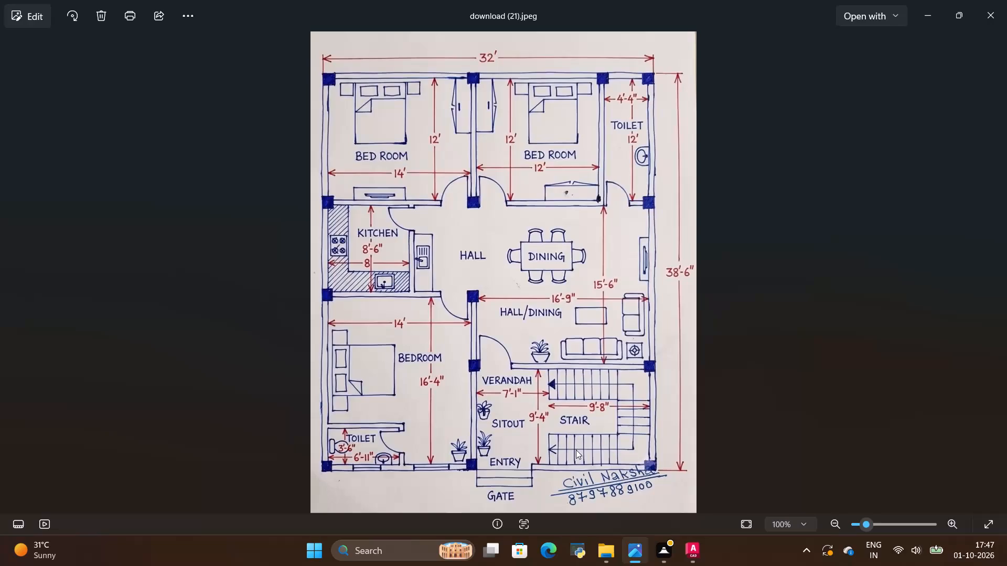
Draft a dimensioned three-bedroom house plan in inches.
Switch from the hand-drawn floor plan image to the empty Drawing3 in AutoCAD.
click(573, 395)
click(126, 372)
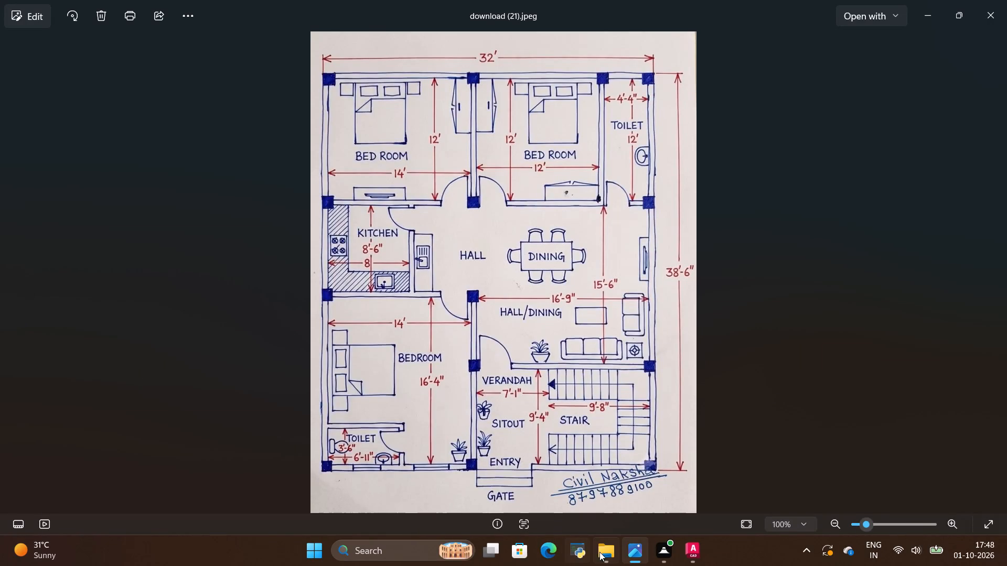
click(687, 549)
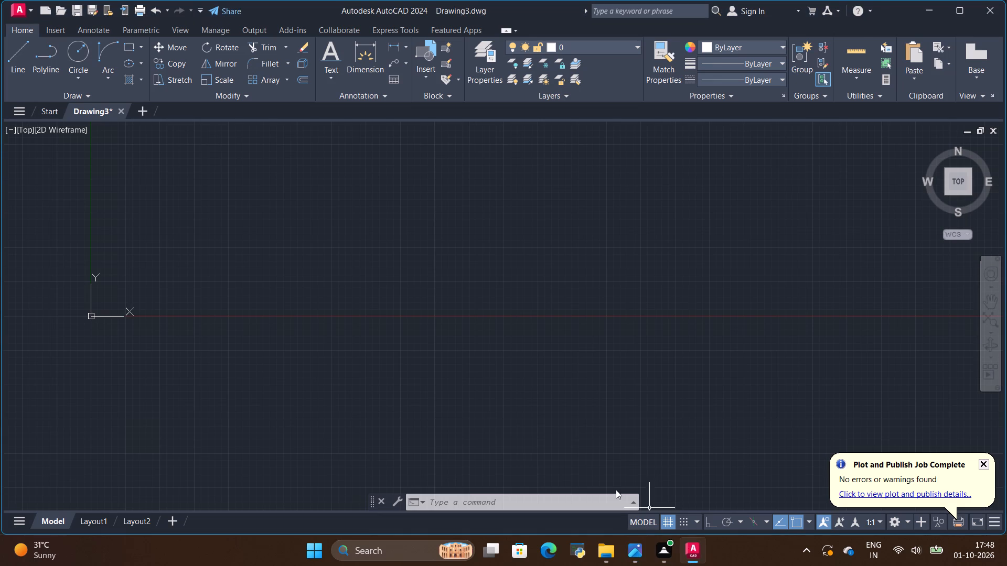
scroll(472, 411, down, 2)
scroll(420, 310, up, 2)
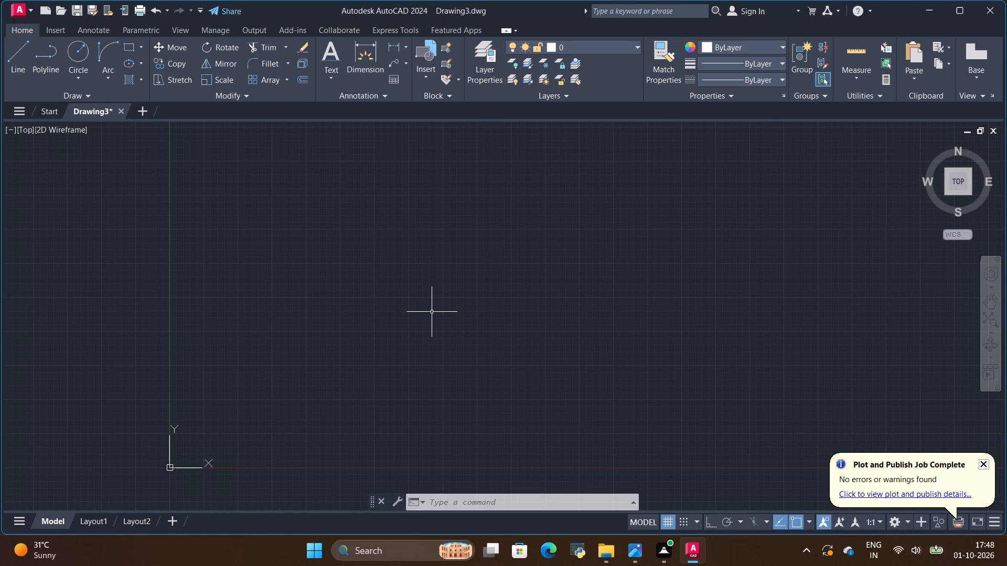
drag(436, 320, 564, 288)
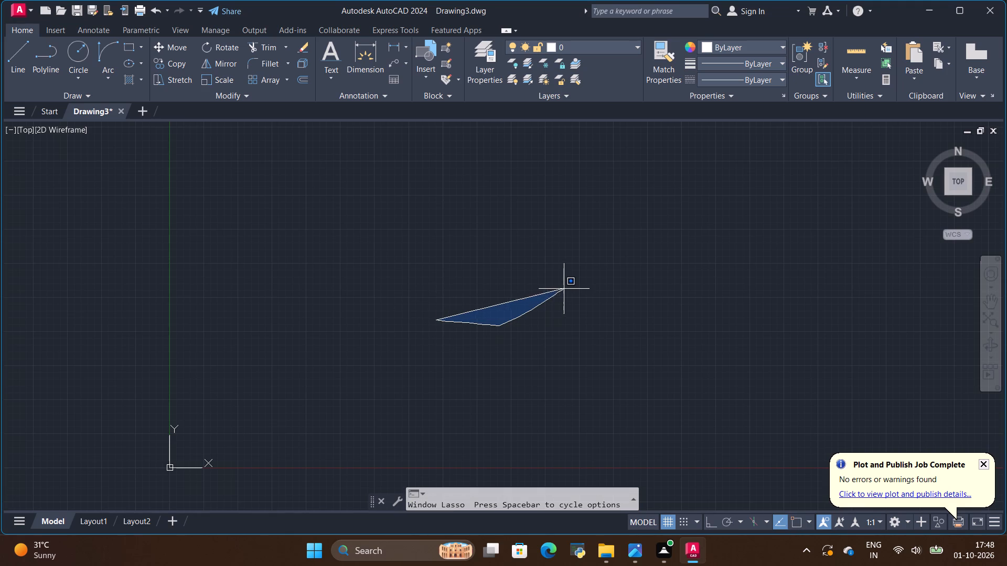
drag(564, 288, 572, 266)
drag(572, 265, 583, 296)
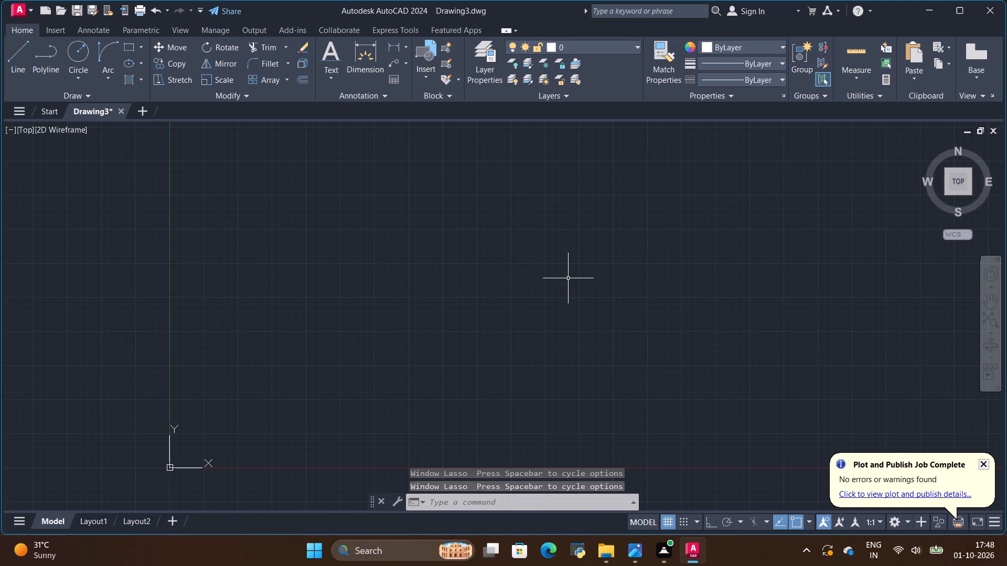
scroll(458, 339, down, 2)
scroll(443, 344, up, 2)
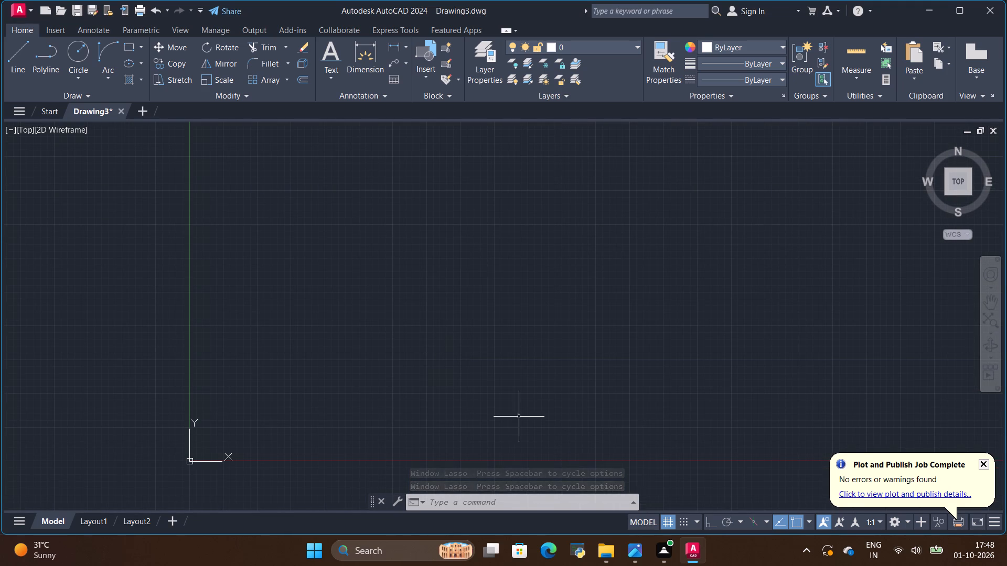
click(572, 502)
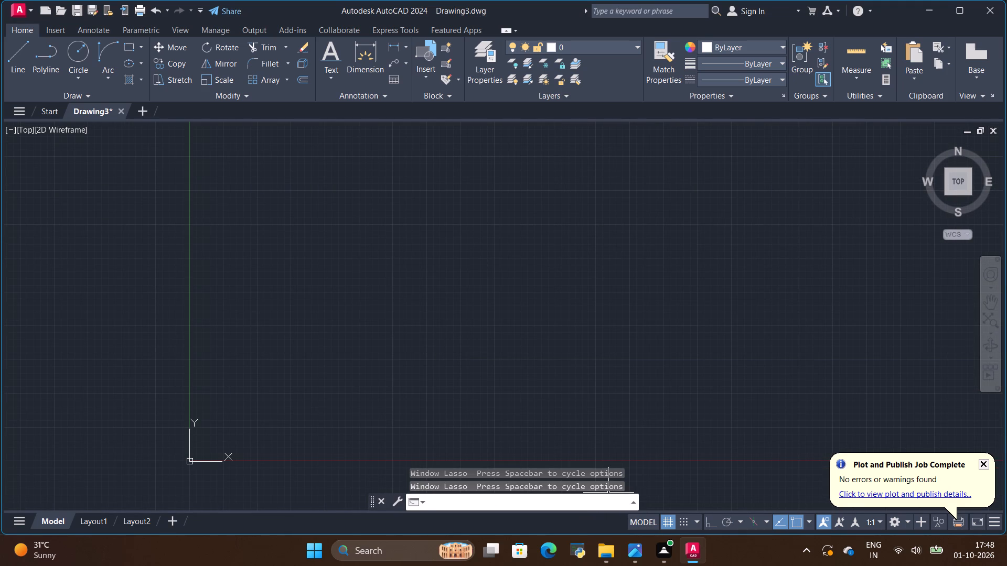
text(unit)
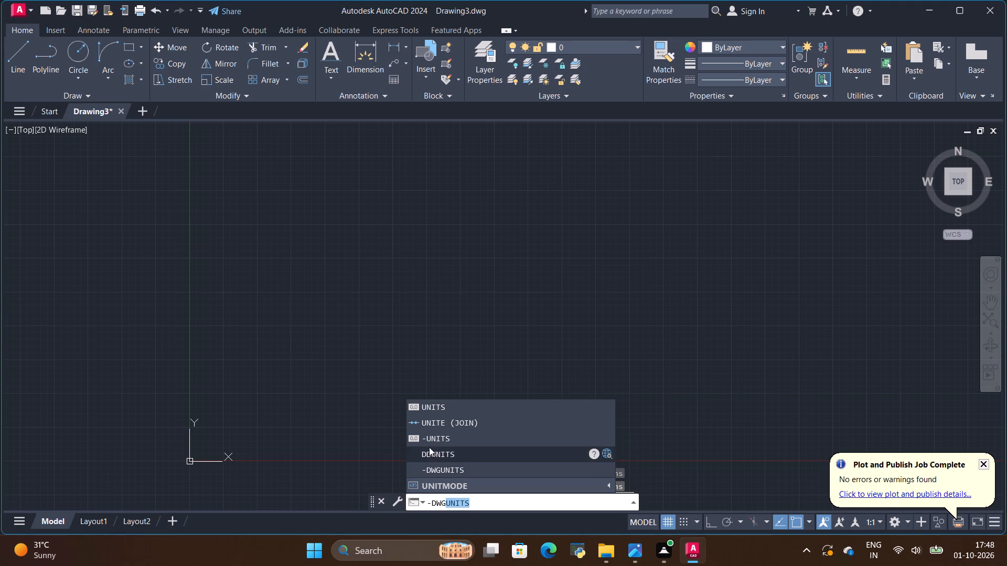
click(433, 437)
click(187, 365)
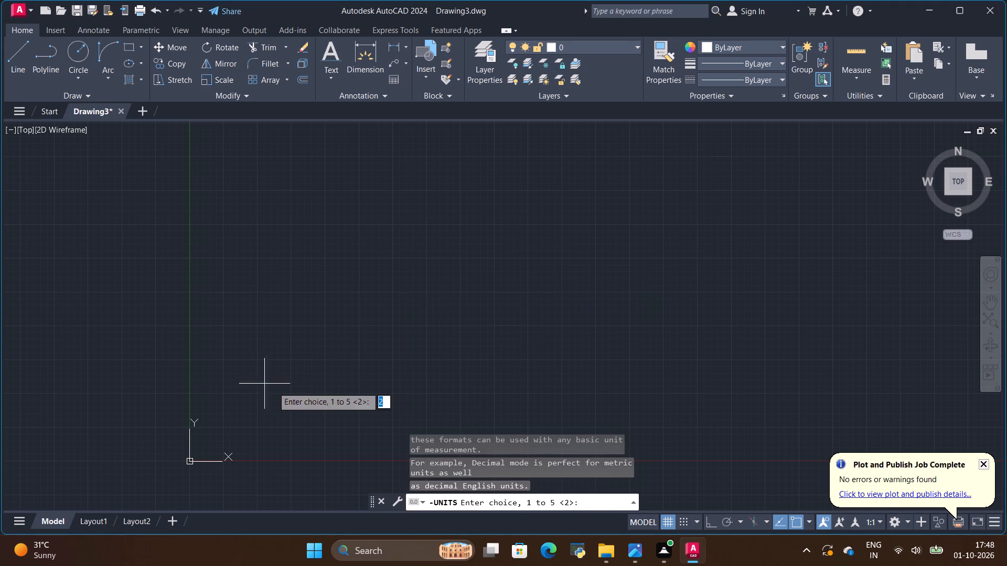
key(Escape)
Set the drawing's insertion scale units to Inches with the UNITS command.
click(492, 504)
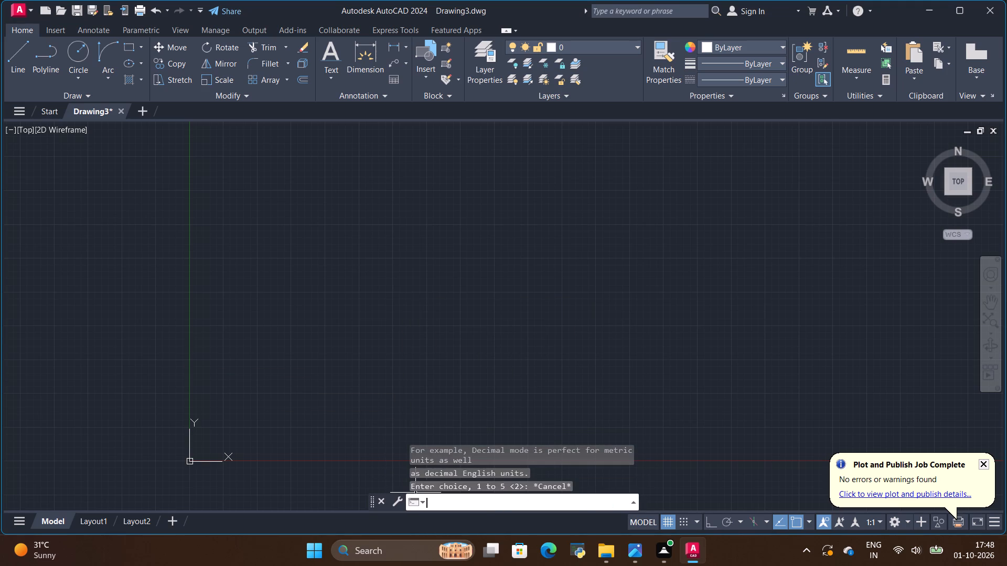
text(uni)
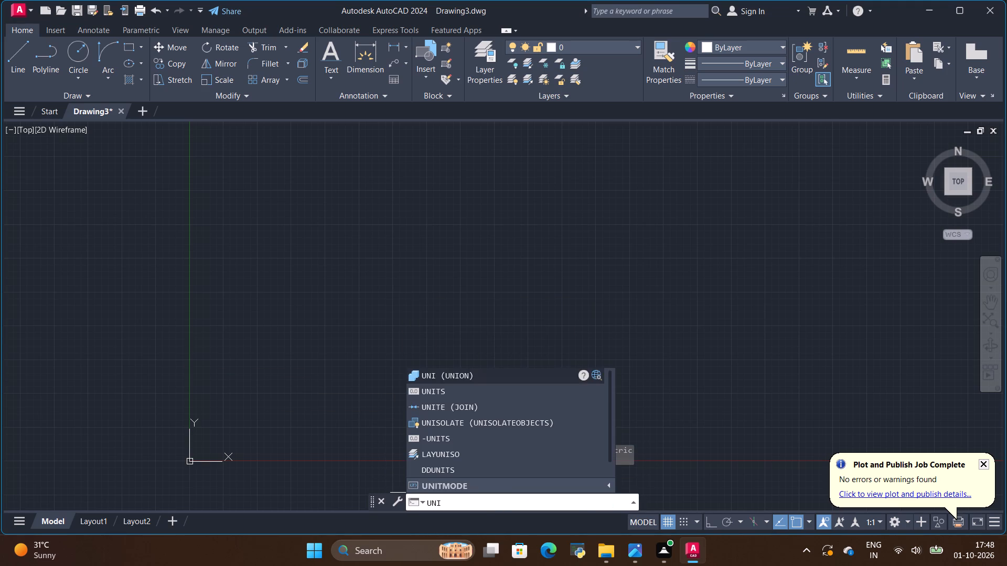
click(440, 395)
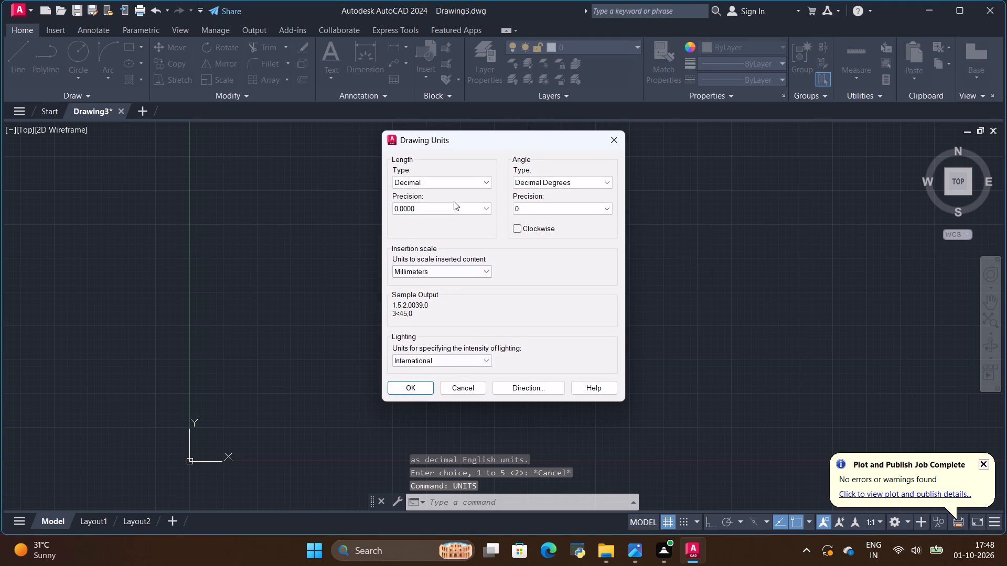
click(464, 271)
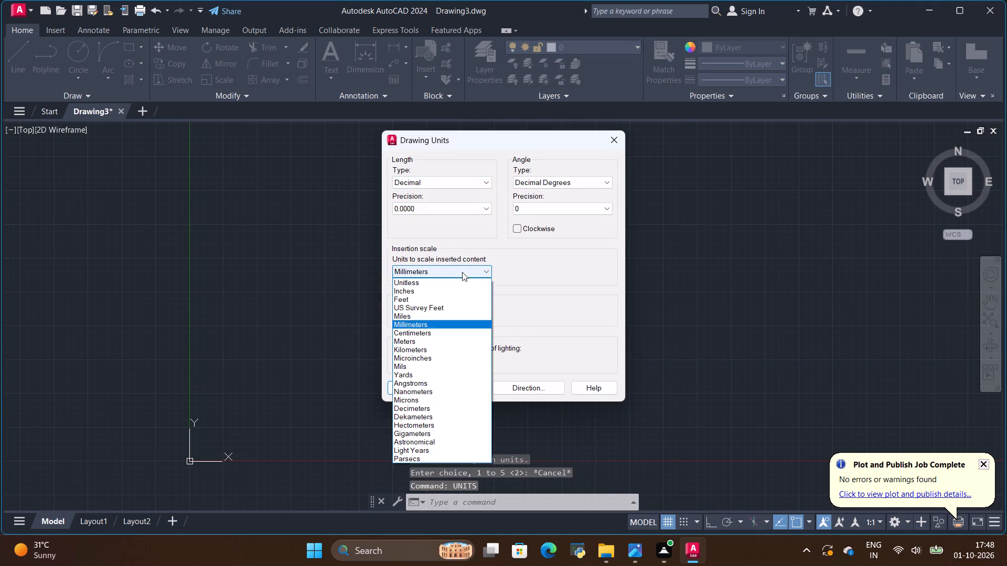
click(430, 288)
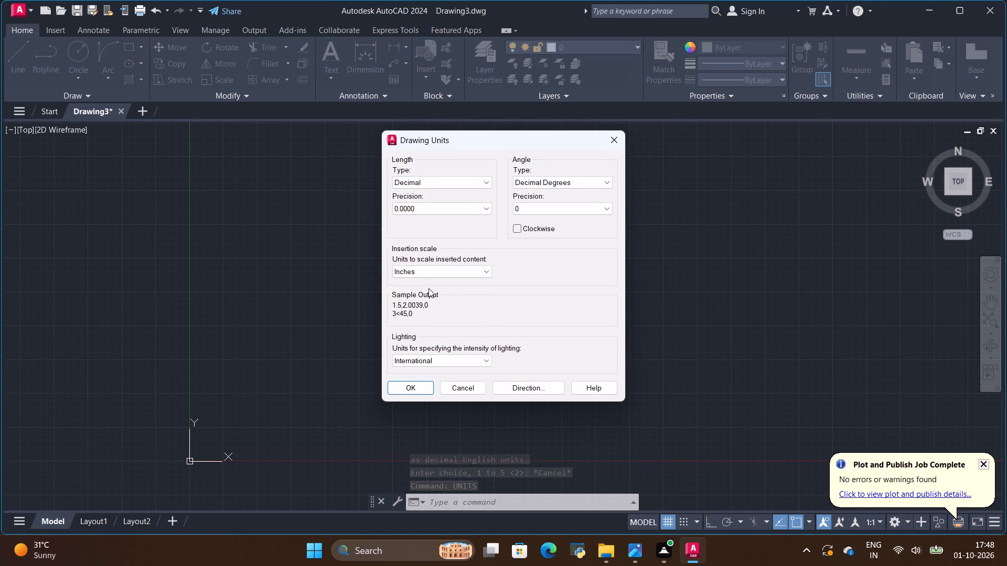
click(410, 392)
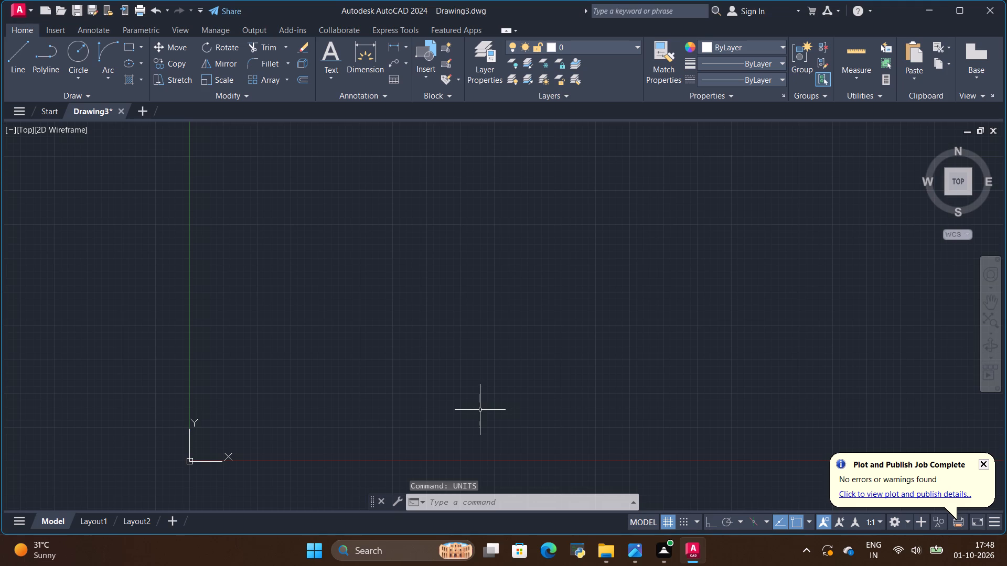
Check the floor plan image and turn on Ortho mode for drawing straight lines.
scroll(465, 390, up, 2)
scroll(465, 390, down, 2)
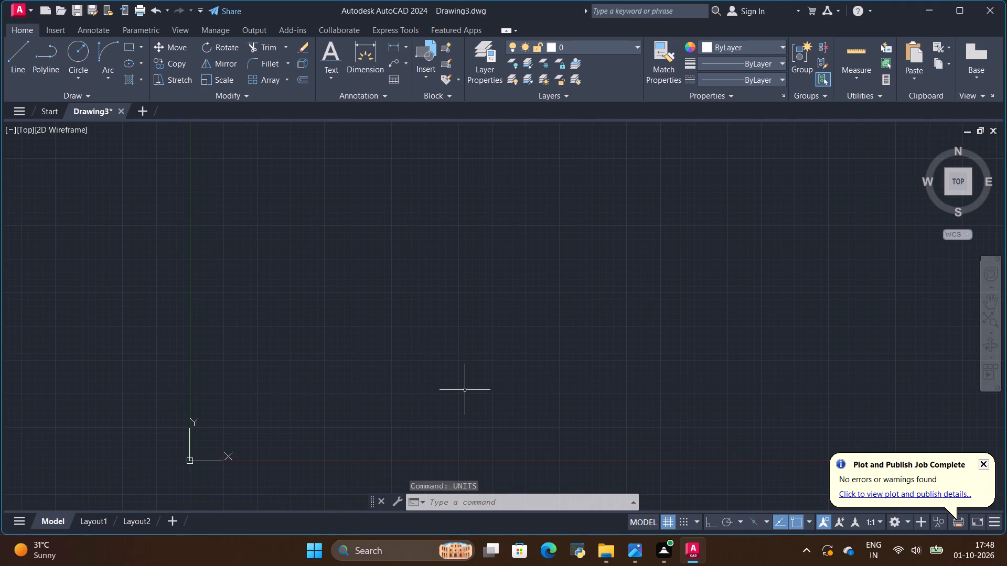
key(alt+Tab)
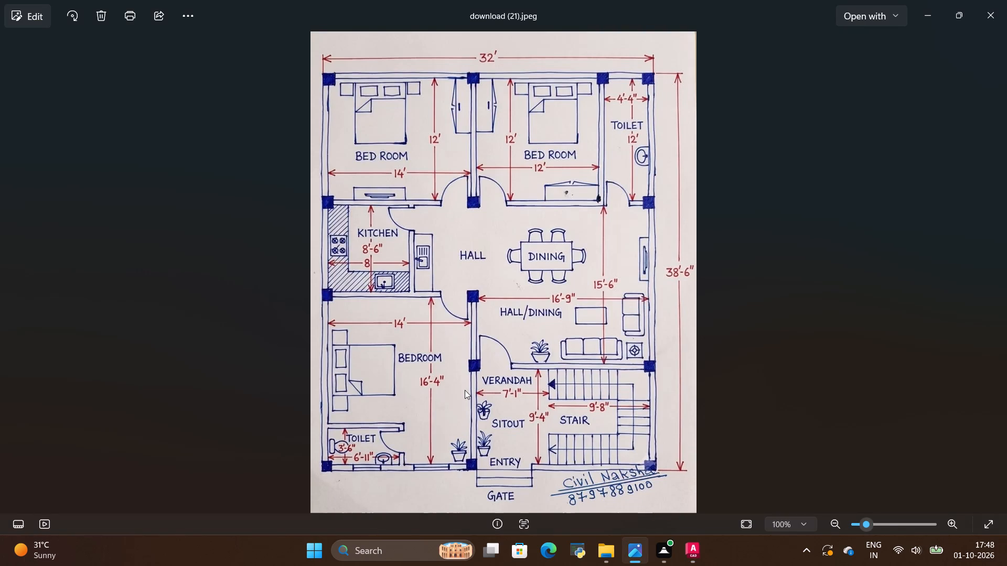
key(alt+Tab)
click(10, 57)
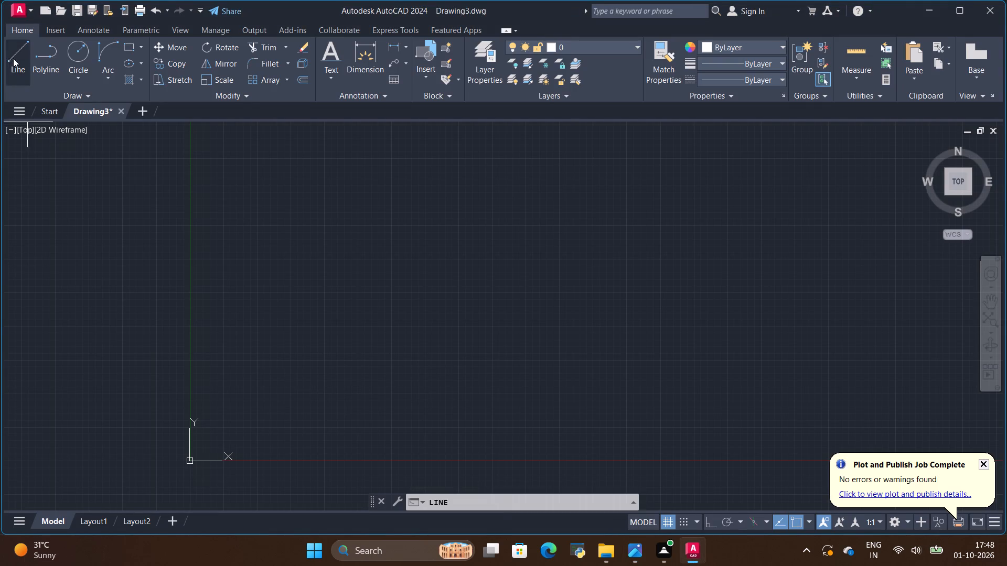
click(707, 521)
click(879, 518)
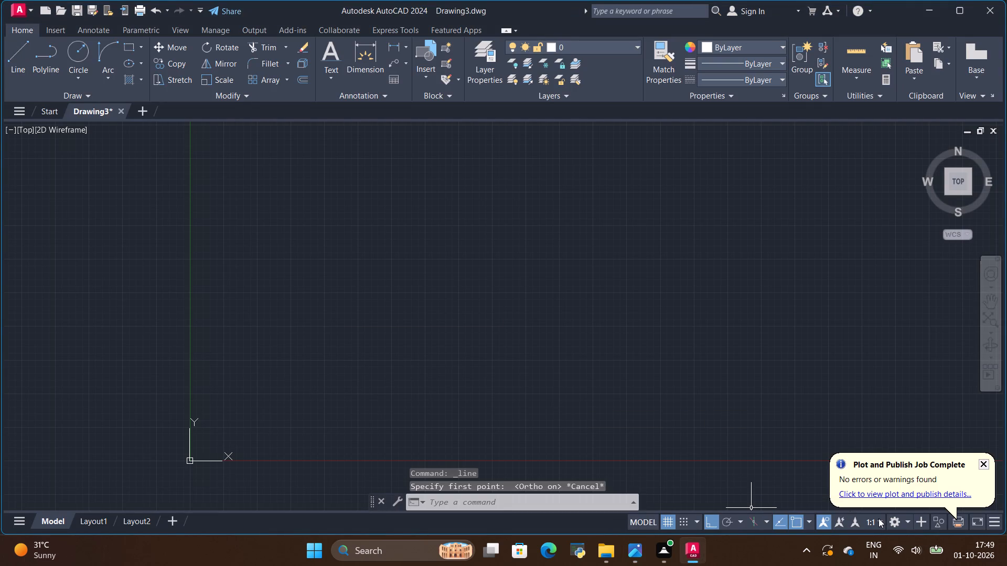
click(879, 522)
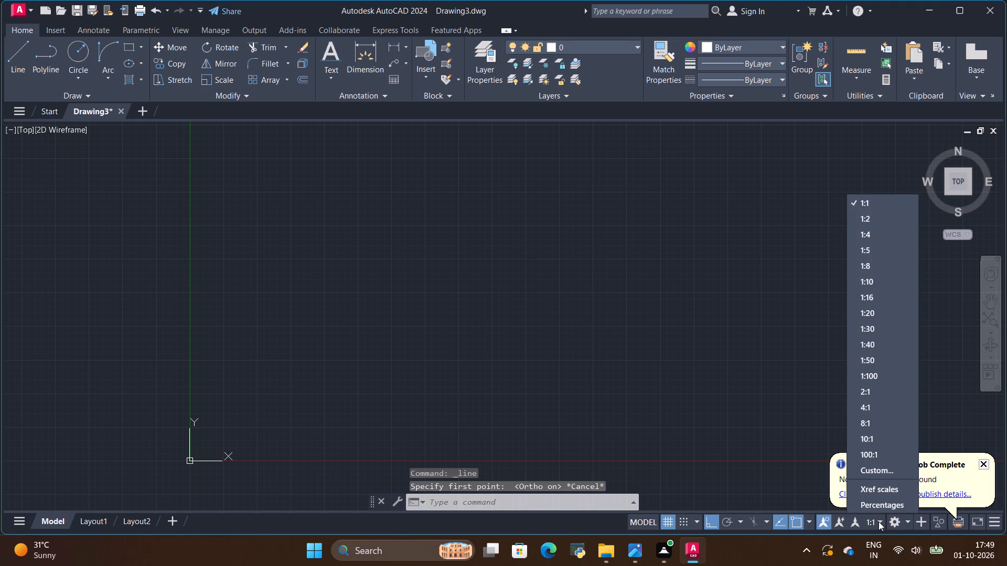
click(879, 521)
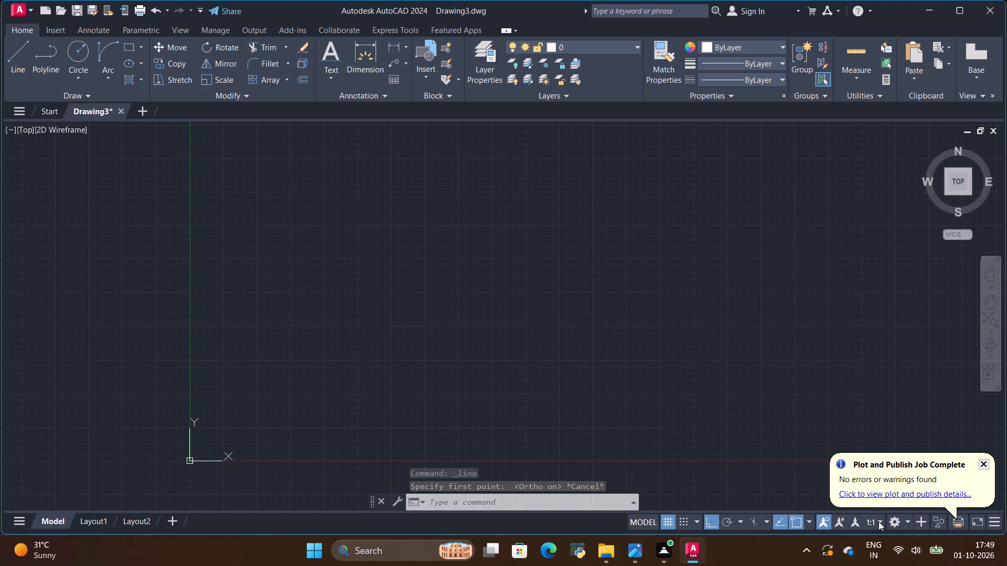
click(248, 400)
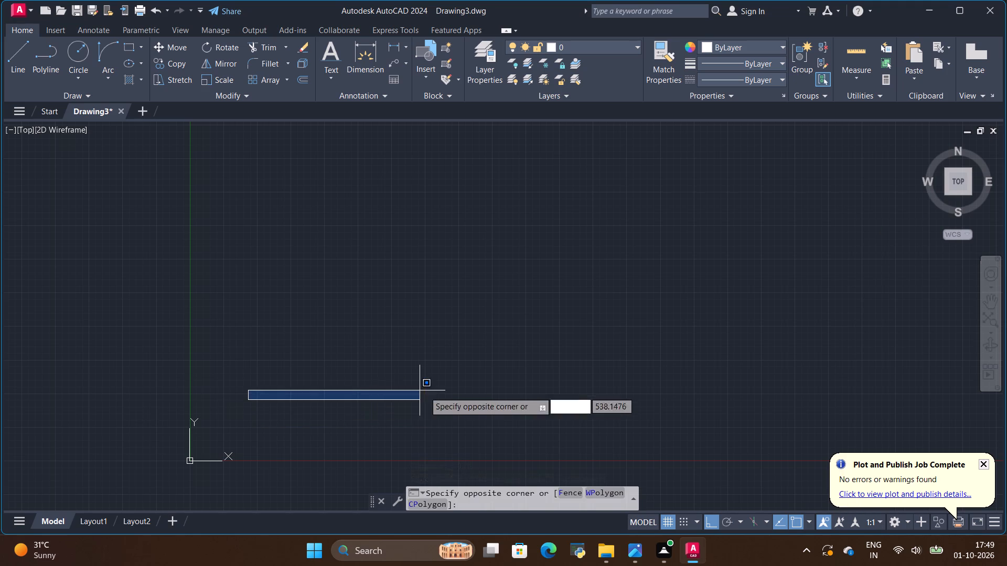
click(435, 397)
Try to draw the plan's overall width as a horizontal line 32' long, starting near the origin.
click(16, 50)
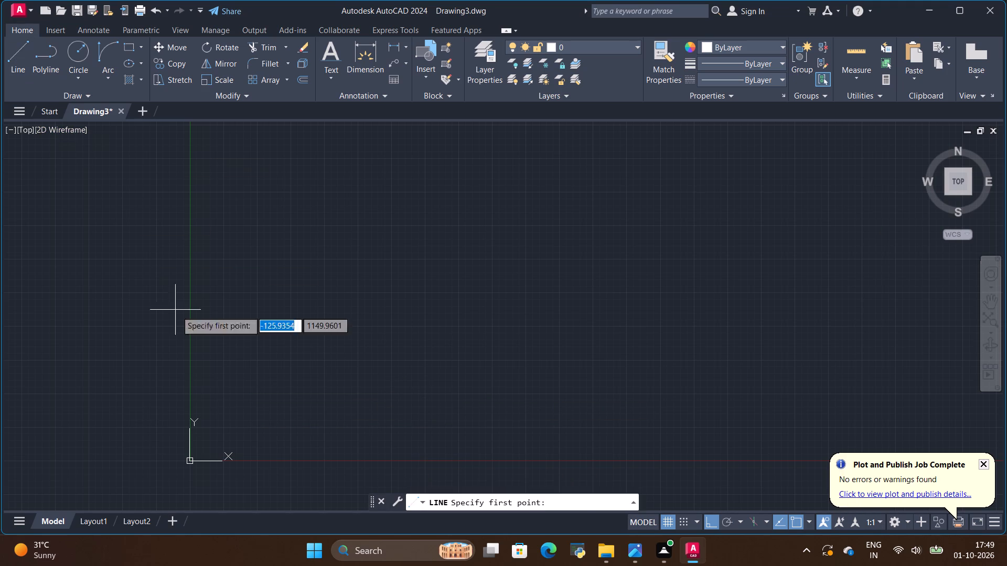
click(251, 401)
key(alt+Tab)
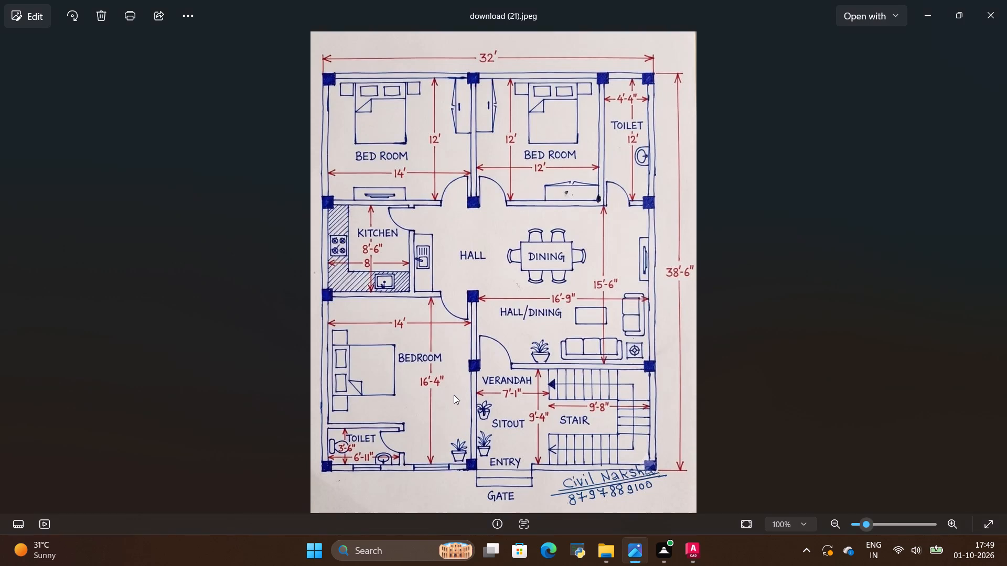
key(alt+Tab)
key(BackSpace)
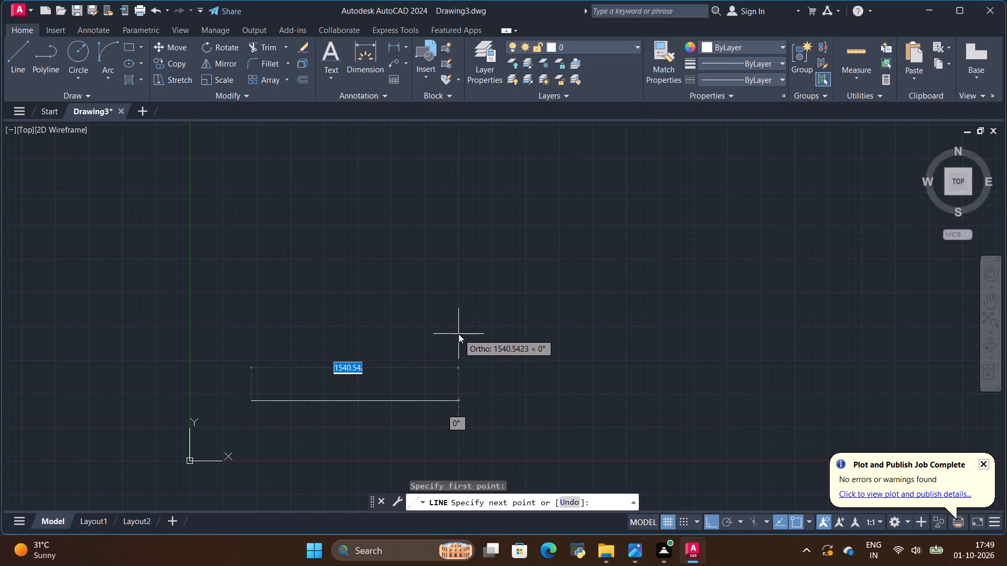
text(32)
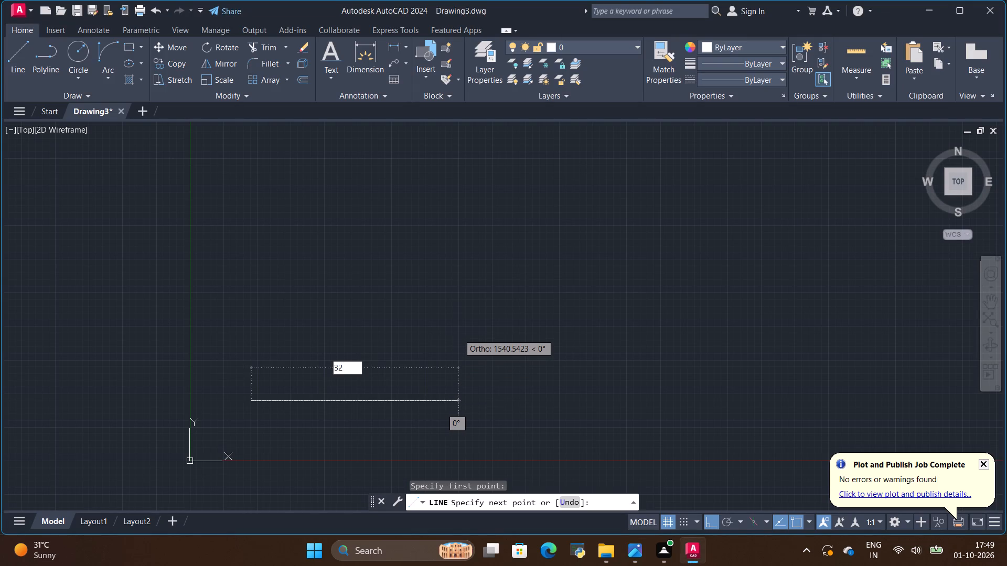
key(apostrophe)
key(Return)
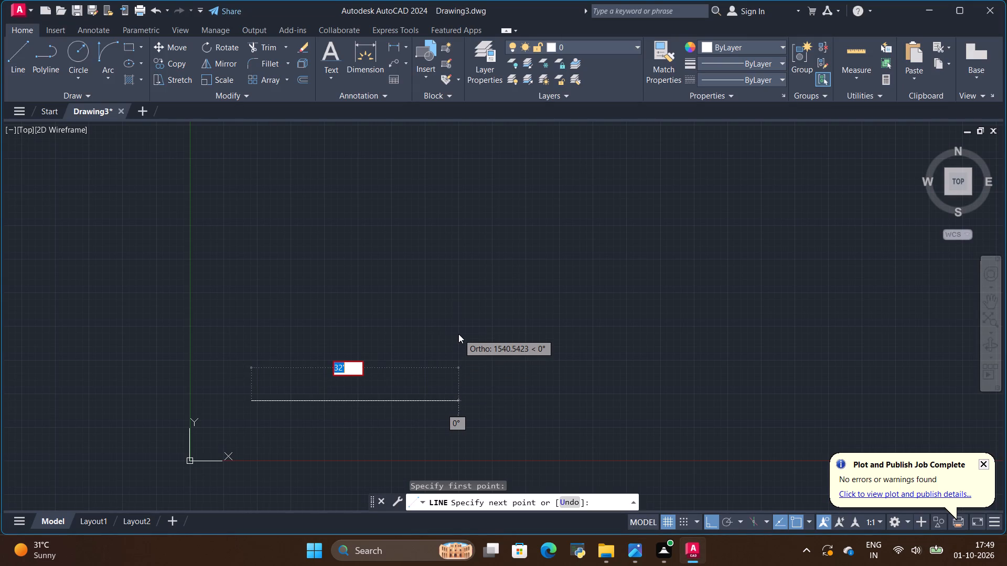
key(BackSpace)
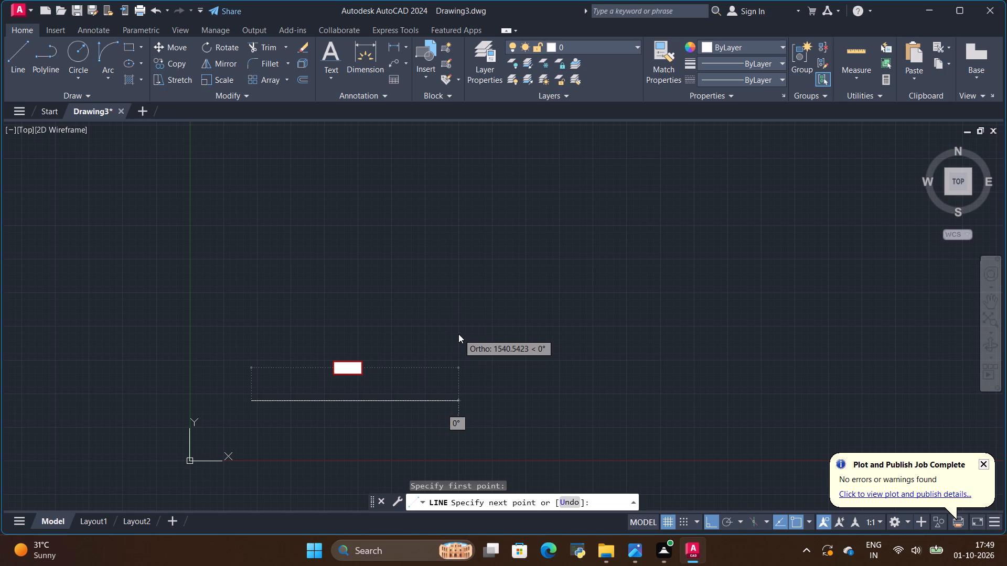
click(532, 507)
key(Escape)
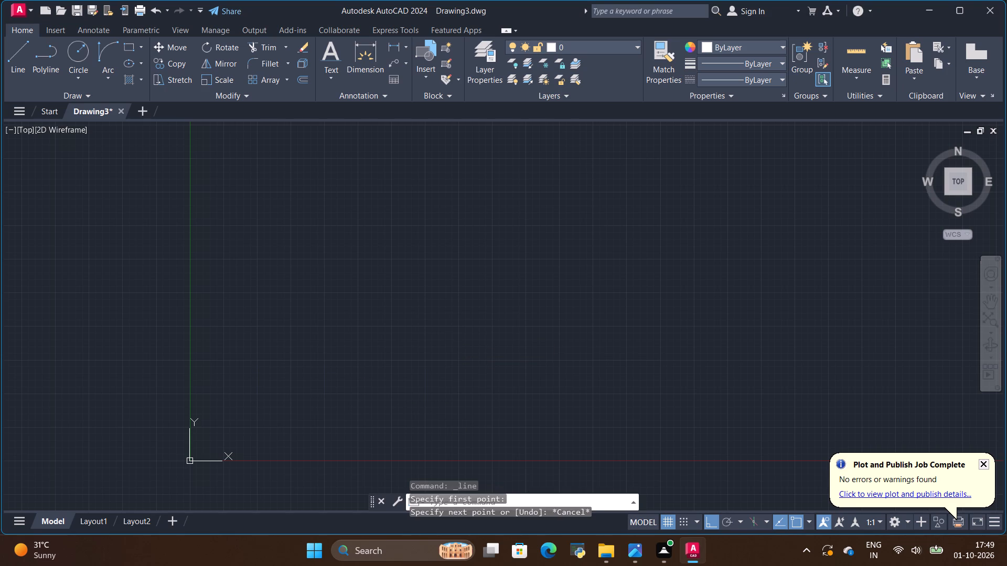
Set the drawing's length type to Engineering with the UNITS command.
click(508, 506)
text(unit)
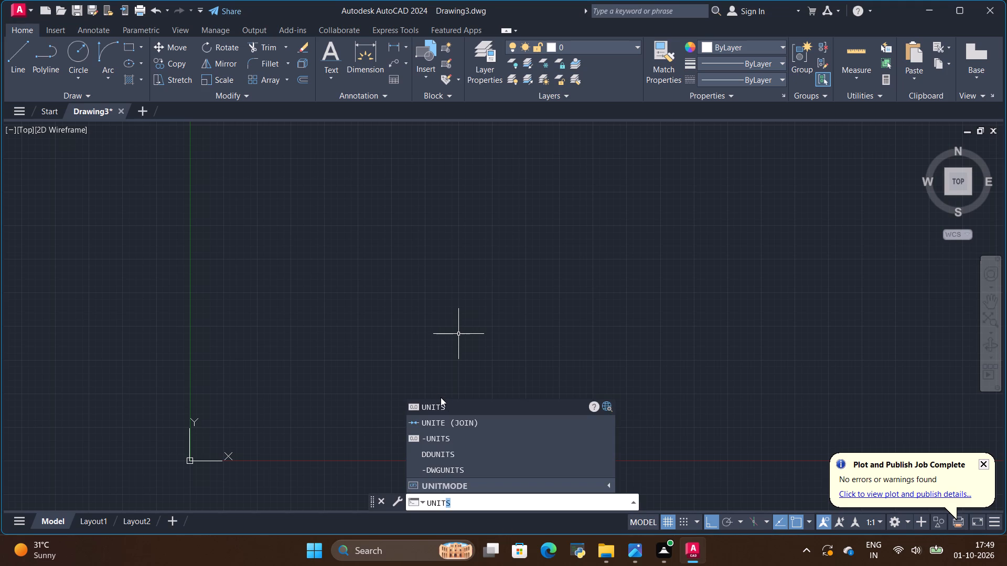
click(451, 408)
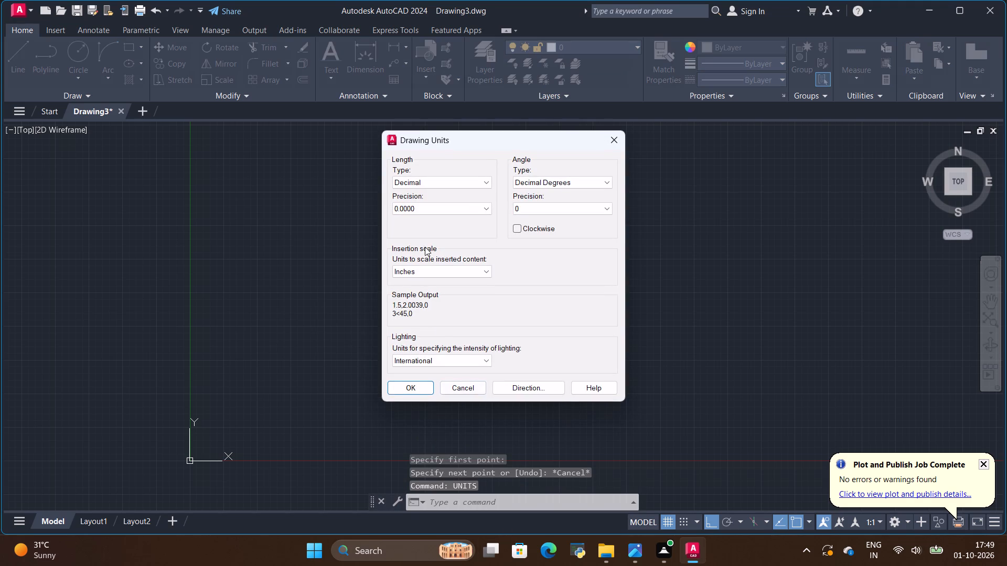
click(441, 181)
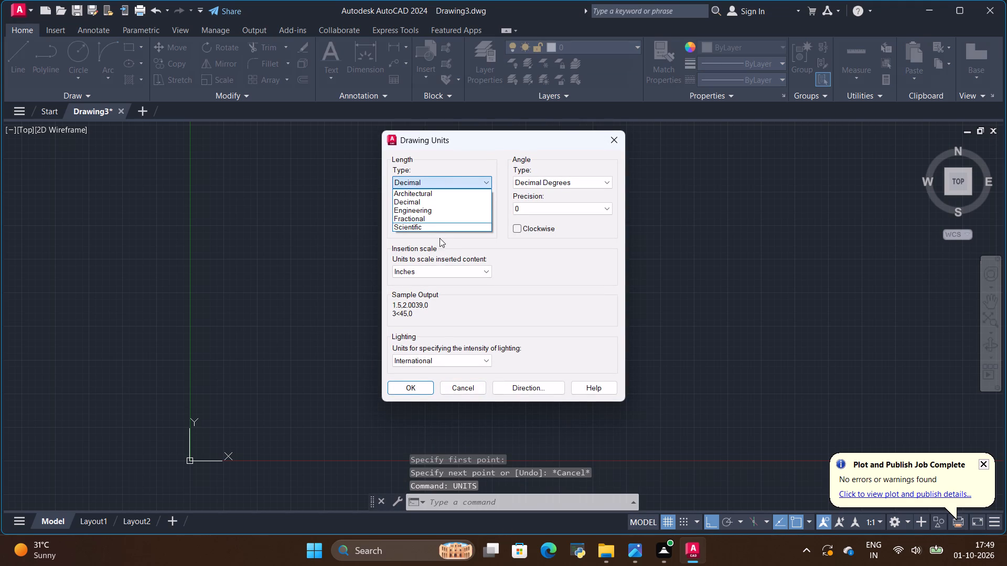
click(427, 212)
click(419, 391)
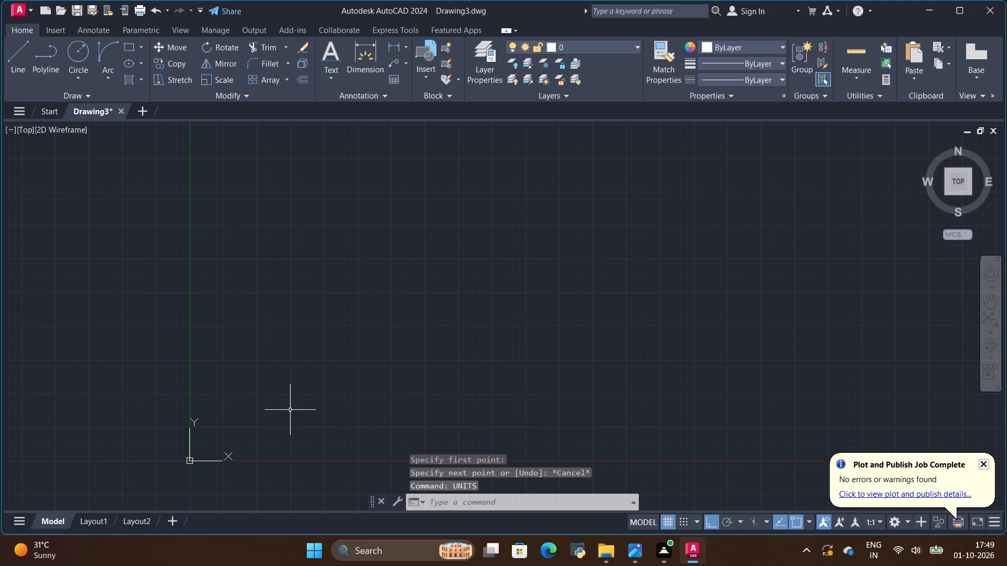
Start the Line command and turn on Snap mode for picking points.
click(17, 53)
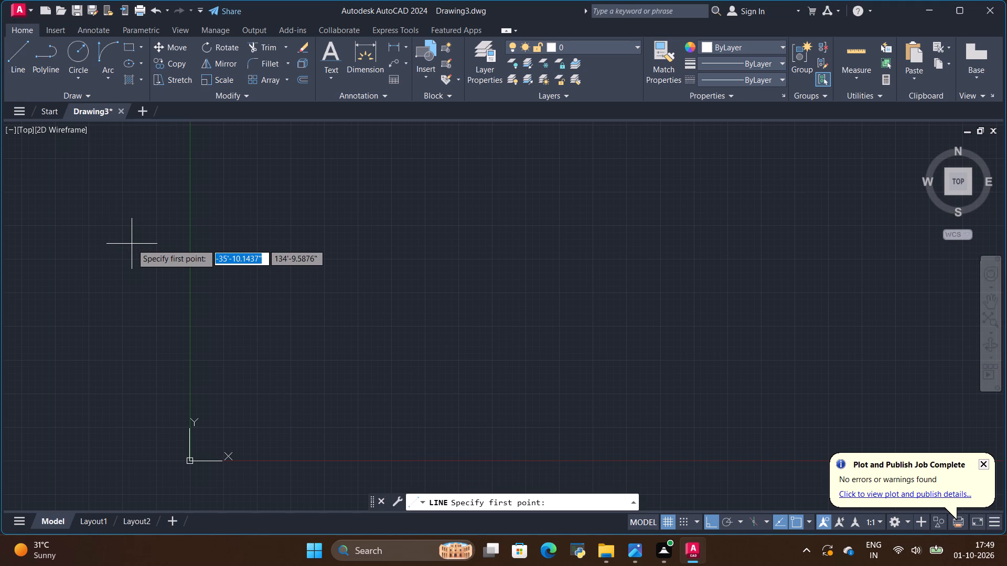
click(693, 520)
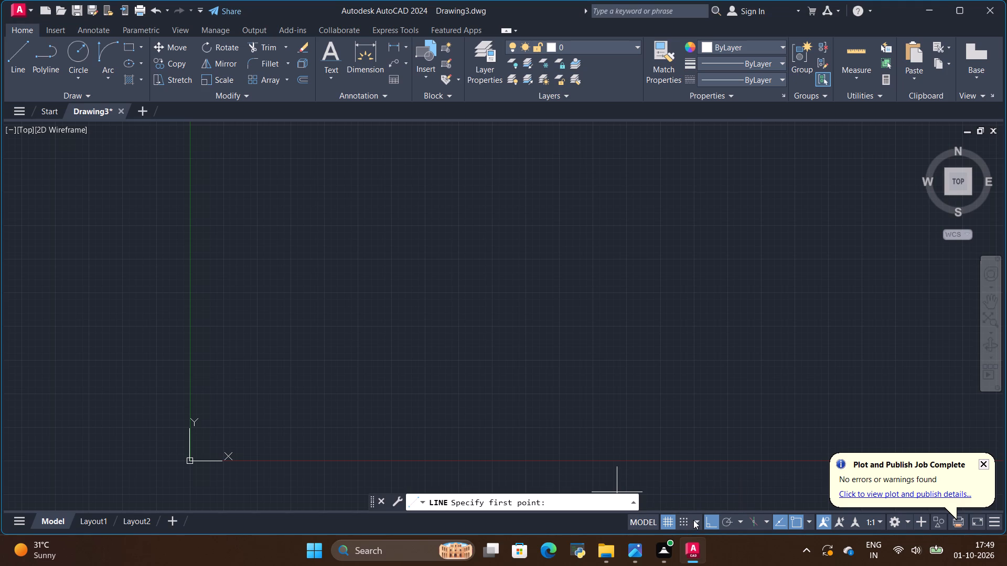
click(693, 520)
click(686, 520)
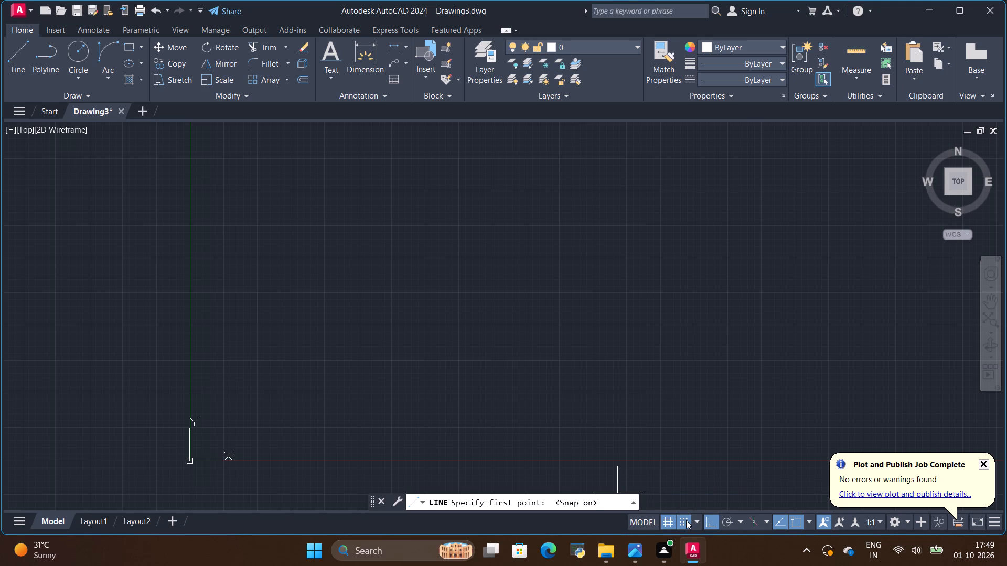
click(686, 520)
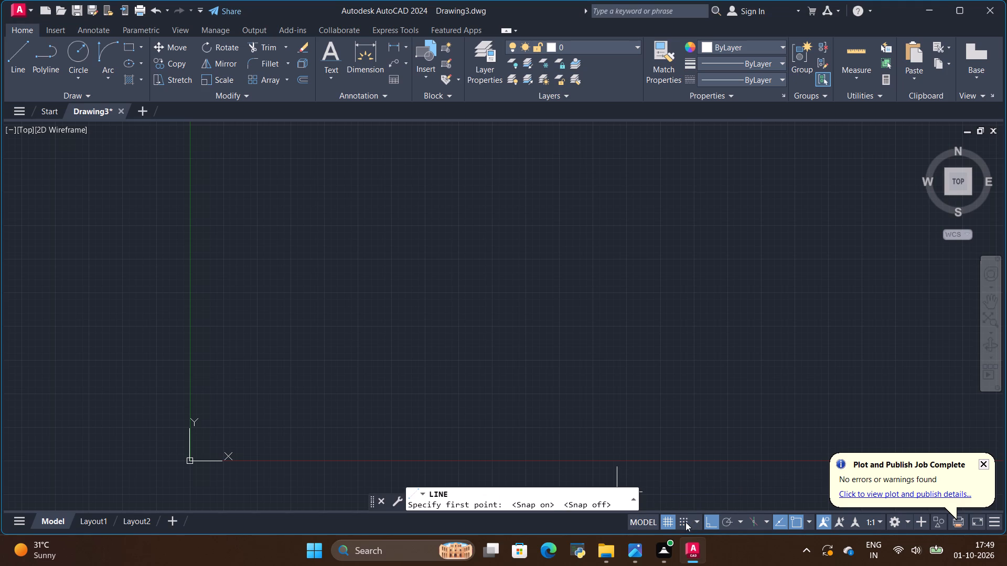
click(685, 522)
Draw the outline's bottom edge as a horizontal line 32' long, after checking the width on the floor plan image.
click(234, 371)
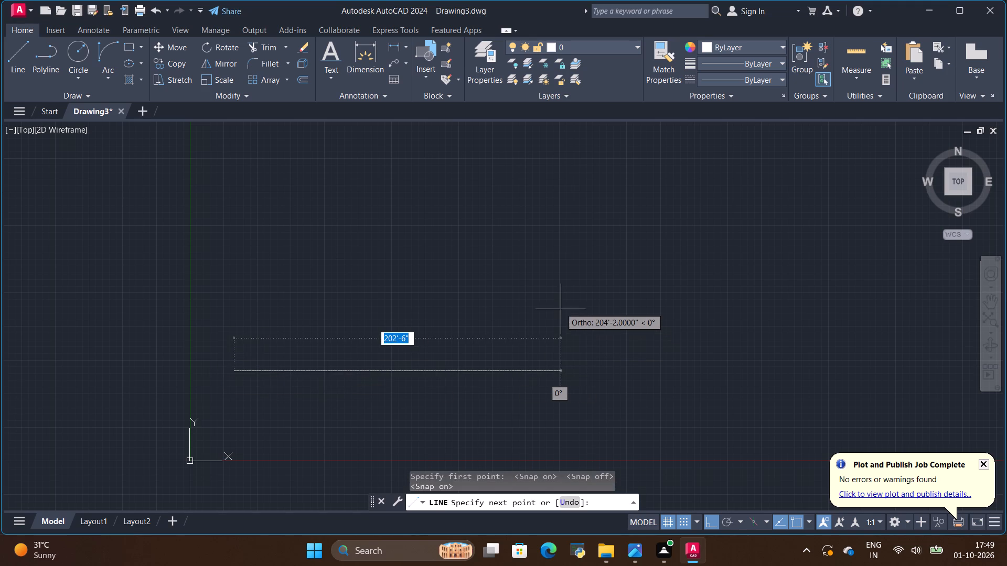
key(BackSpace)
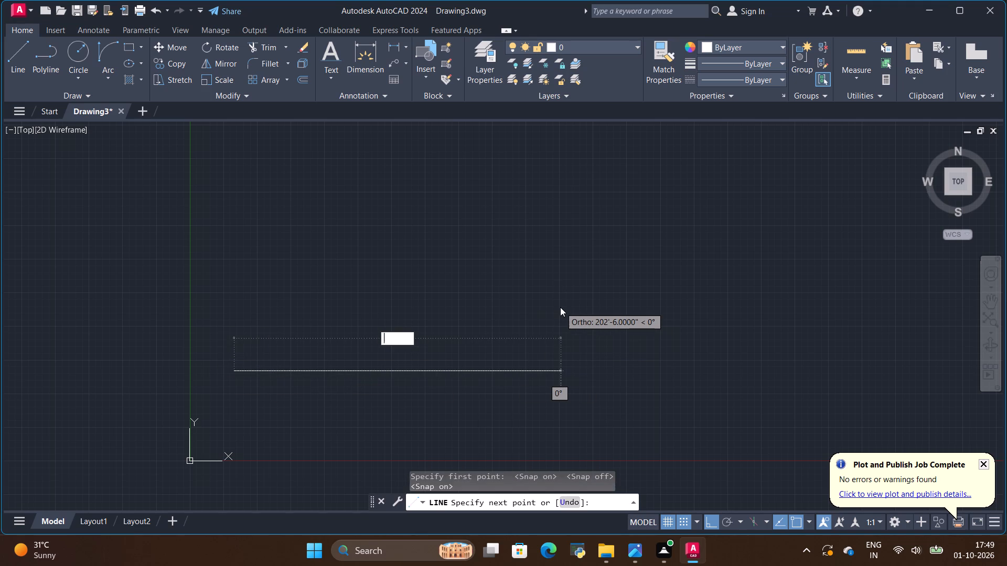
key(alt+Tab)
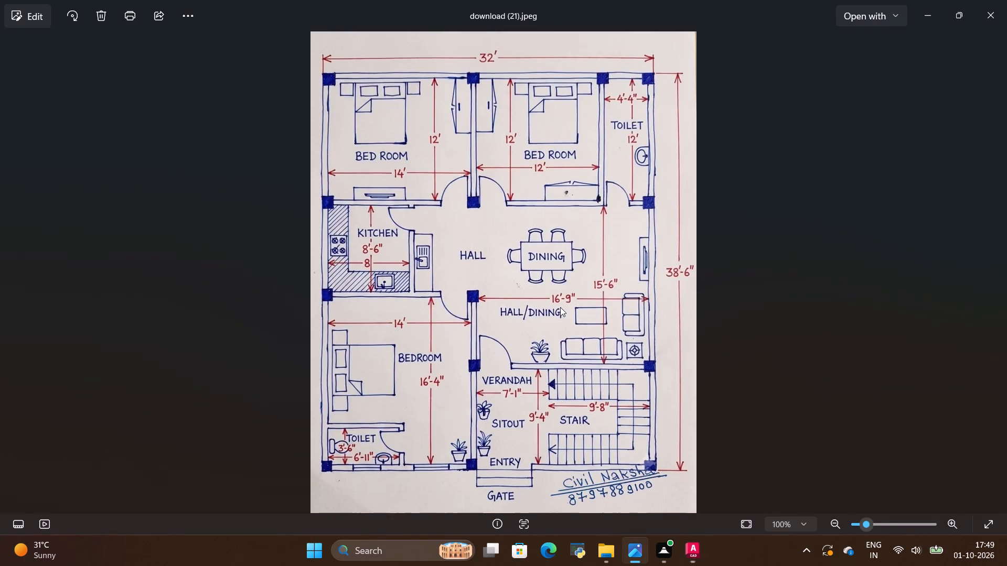
key(alt+Tab)
text(32')
key(Return)
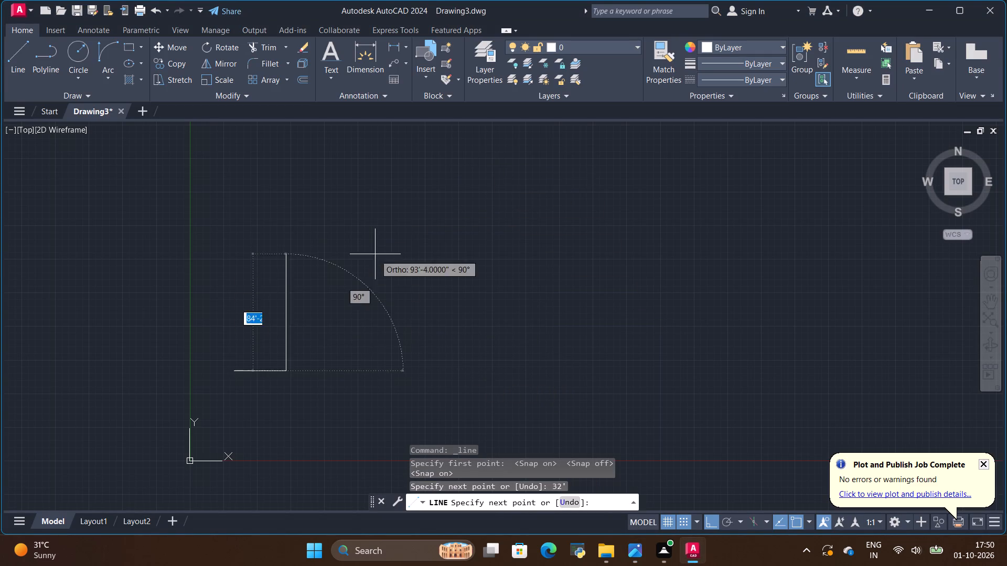
Draw the outline's right edge 38' straight up from the end of the bottom edge, checking the depth on the floor plan image.
scroll(301, 361, down, 3)
scroll(276, 360, up, 3)
scroll(223, 405, up, 1)
scroll(190, 418, down, 1)
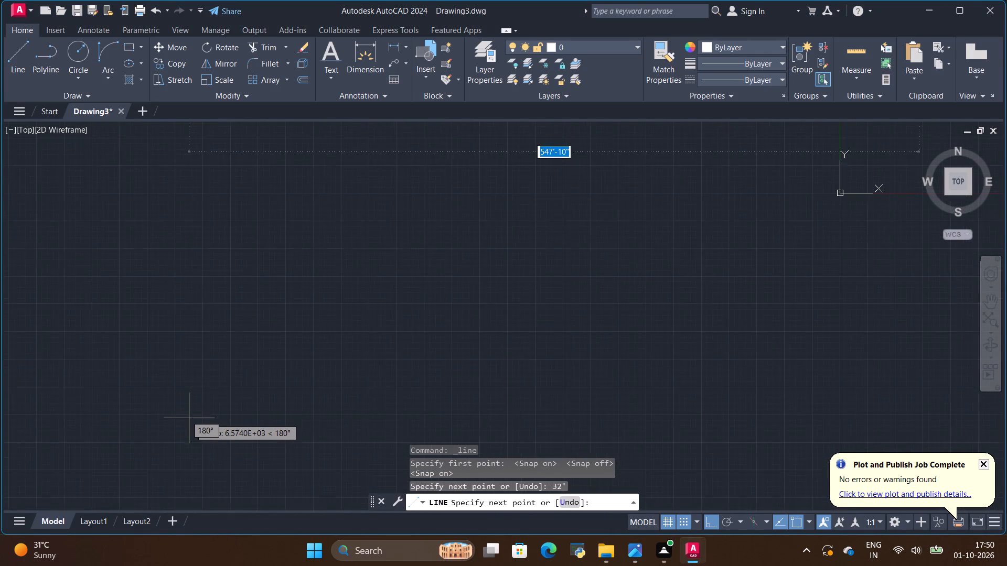
scroll(189, 419, down, 2)
scroll(261, 354, down, 2)
scroll(501, 190, up, 2)
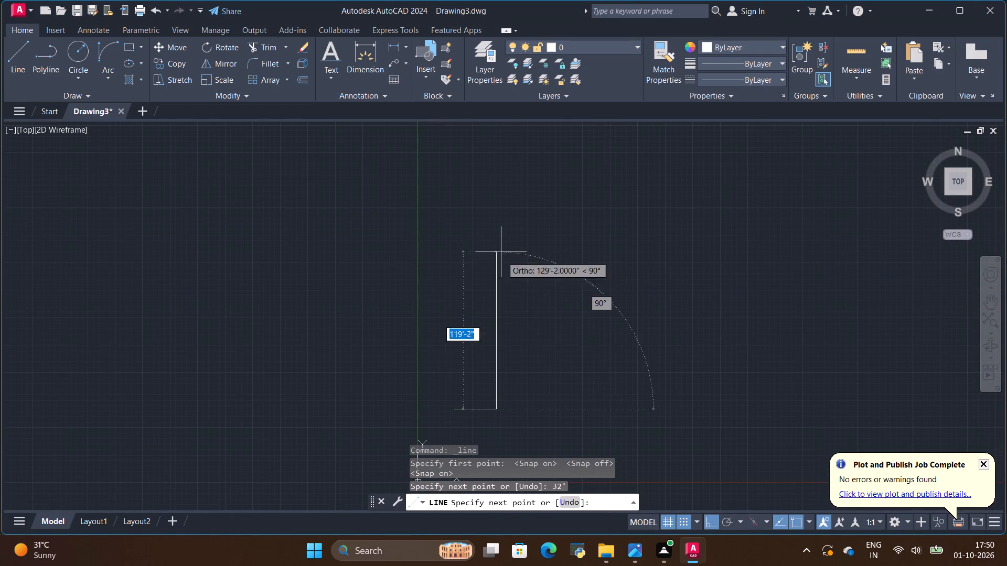
scroll(391, 292, down, 3)
scroll(435, 343, up, 5)
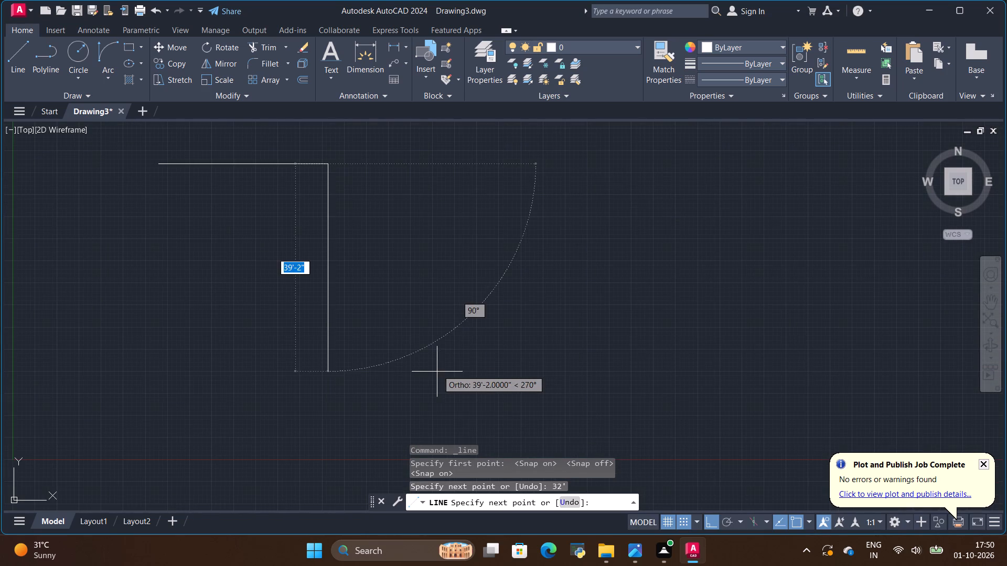
scroll(468, 375, down, 2)
scroll(385, 250, up, 3)
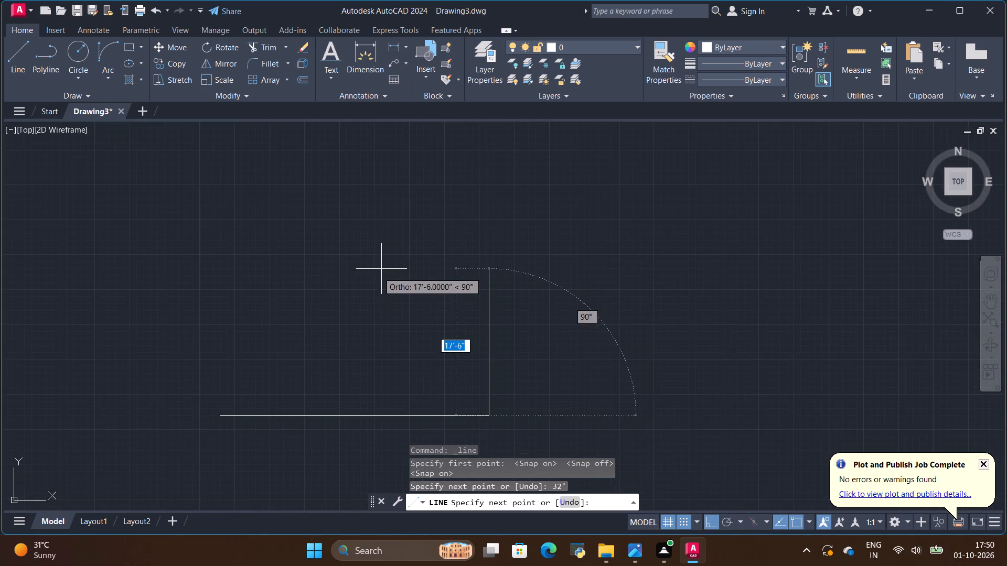
scroll(378, 274, up, 2)
scroll(370, 329, down, 3)
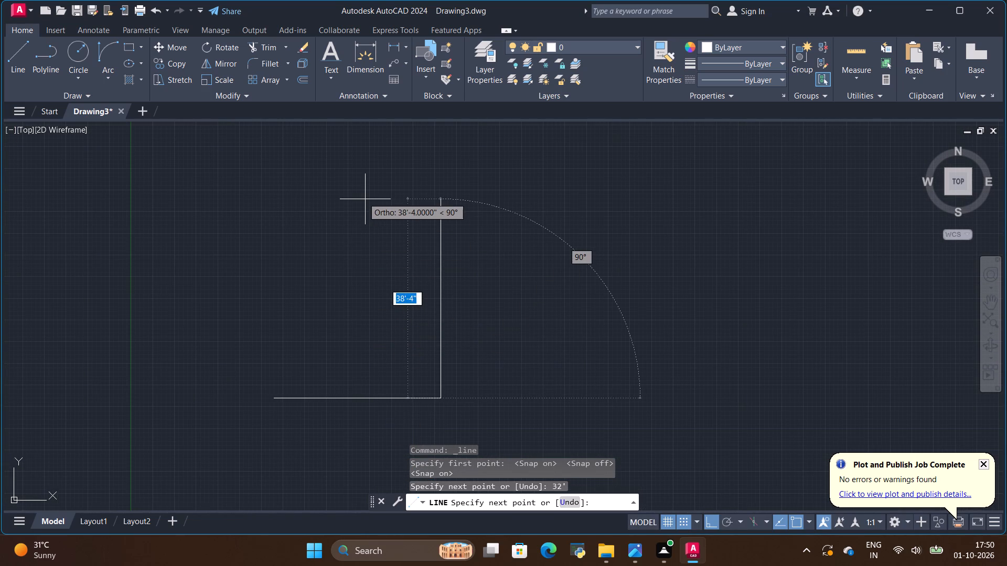
key(alt+Tab)
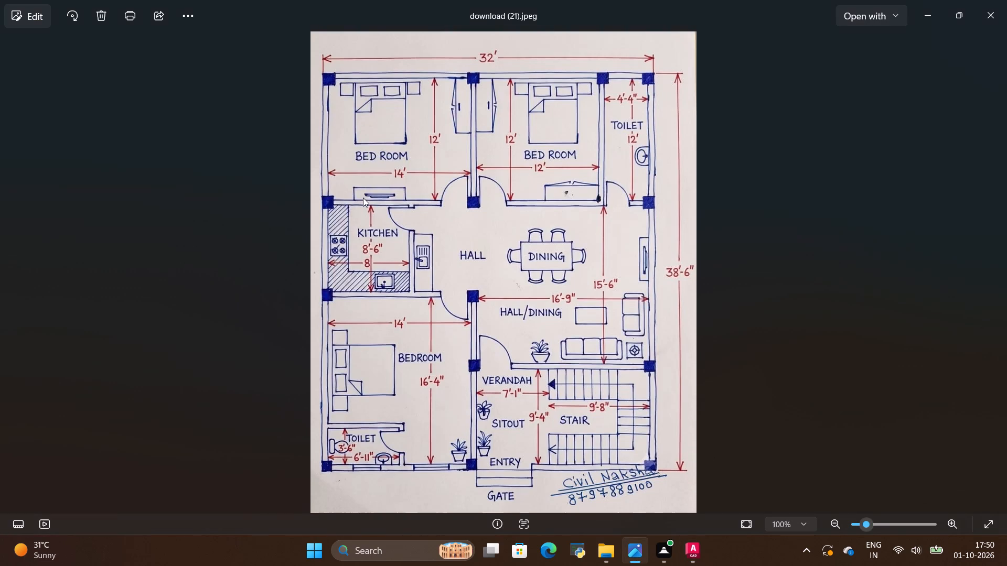
key(alt+Tab)
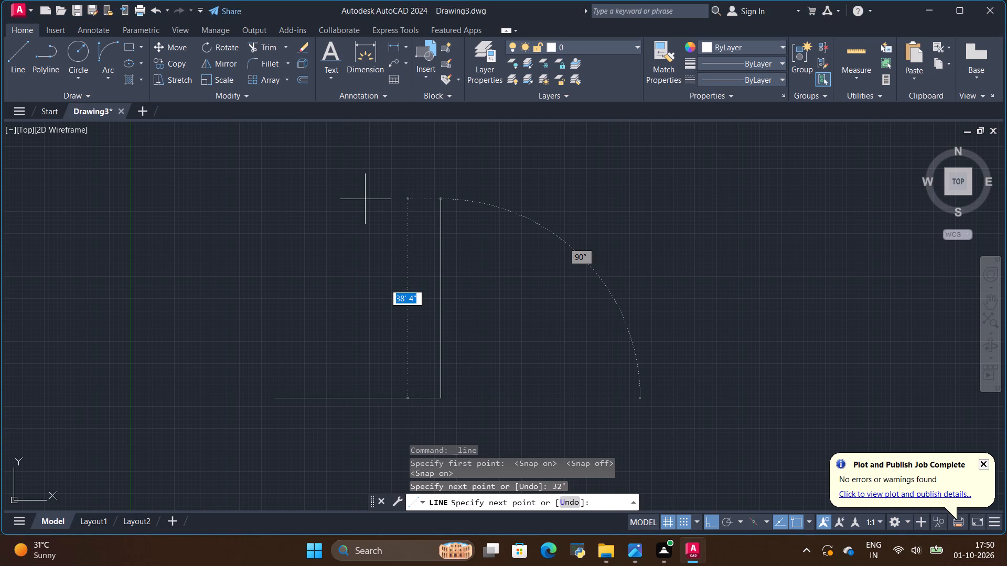
key(BackSpace)
key(BackSpace)
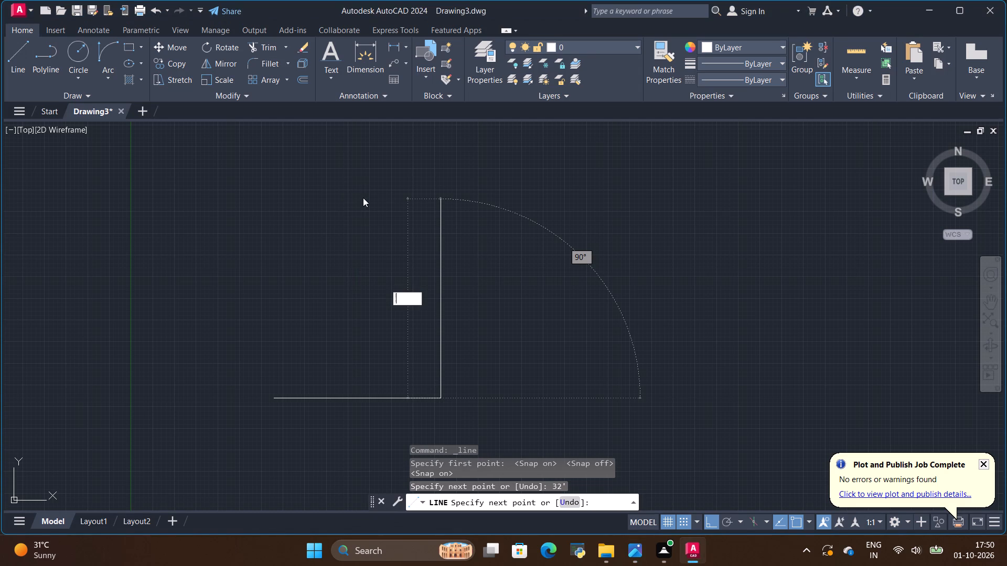
text(38)
key(apostrophe)
key(Return)
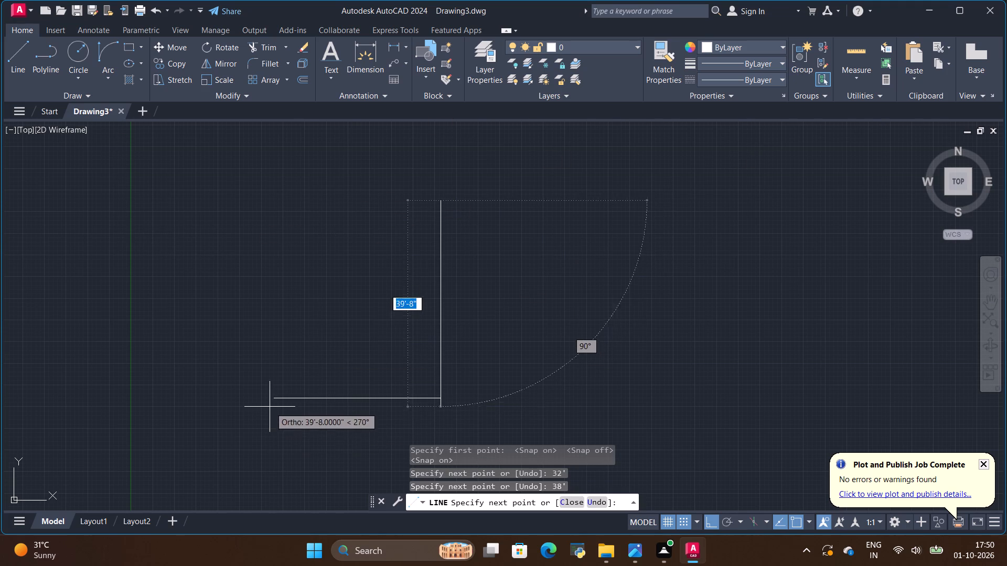
Close the outline with a 32' top edge and a left edge down to the starting corner, ending the Line command.
click(274, 201)
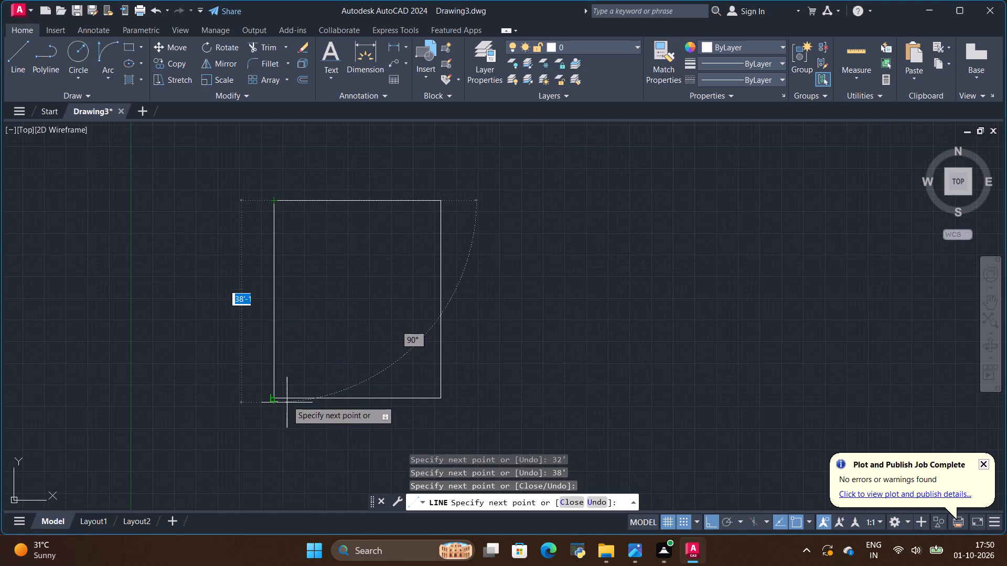
click(287, 397)
key(Escape)
Examine the room dimensions and wall layout on the floor plan image and compare them with the drawn outline.
key(alt+Tab)
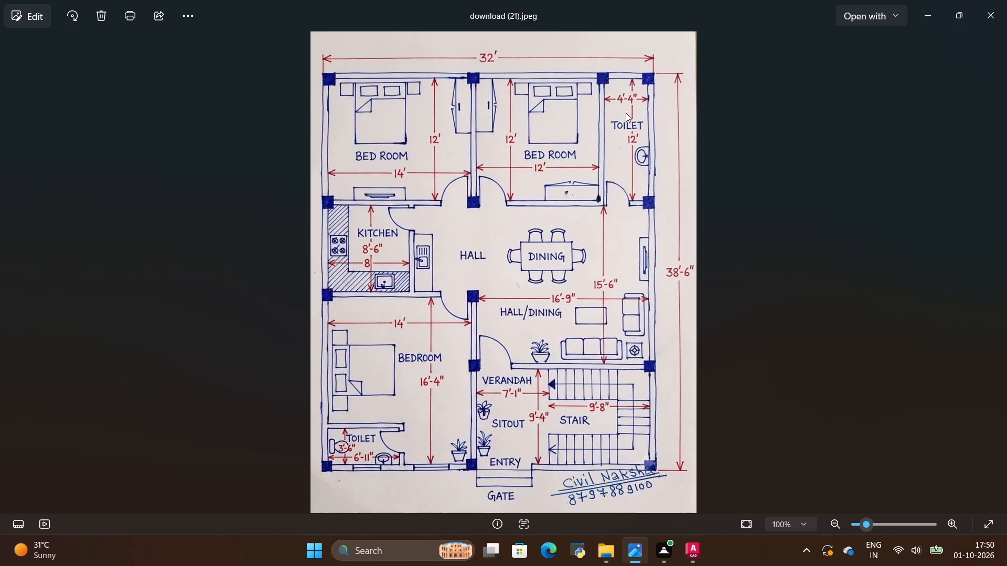
scroll(605, 101, up, 2)
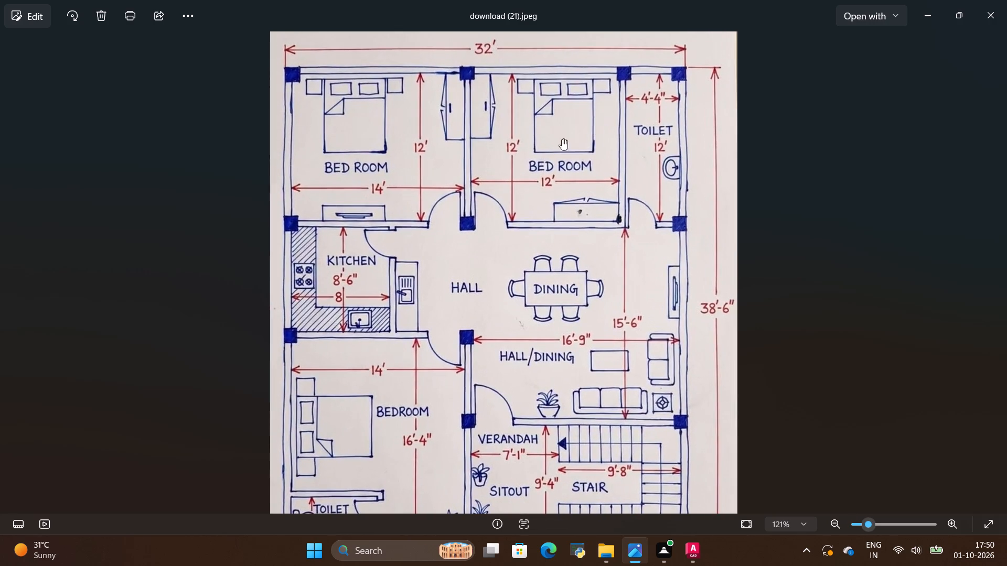
scroll(481, 125, up, 1)
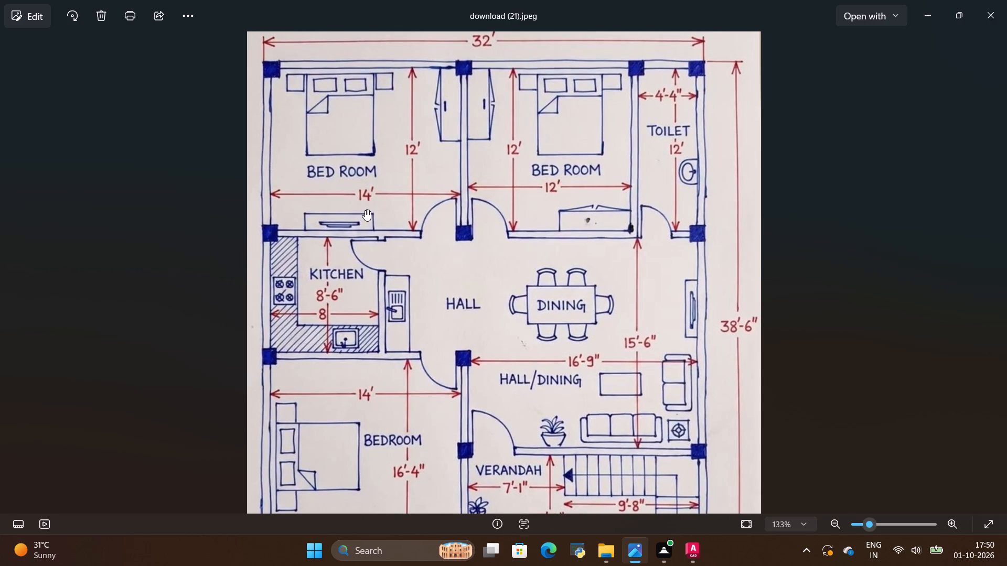
key(Tab)
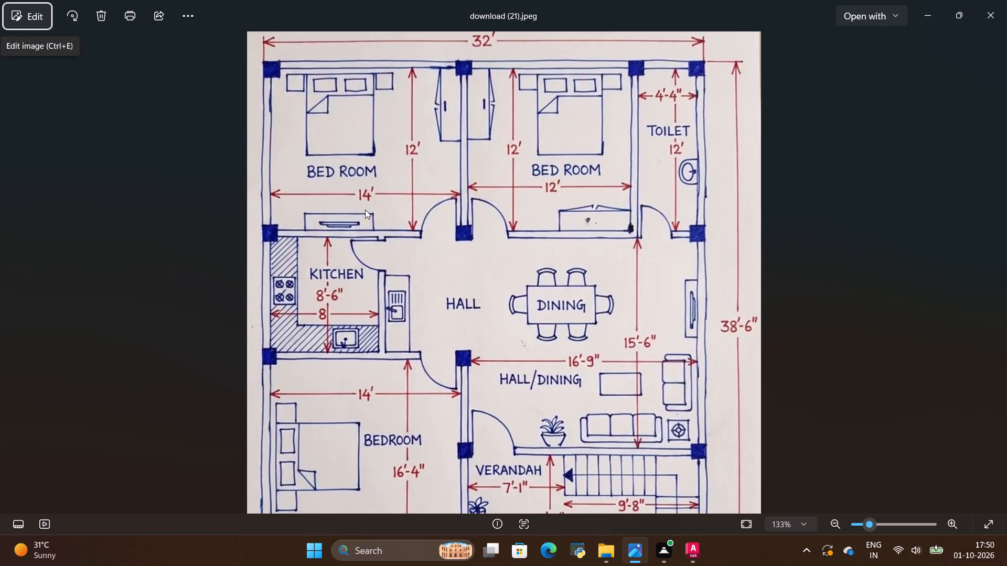
key(Tab)
key(Tab)
key(Tab)
key(Tab)
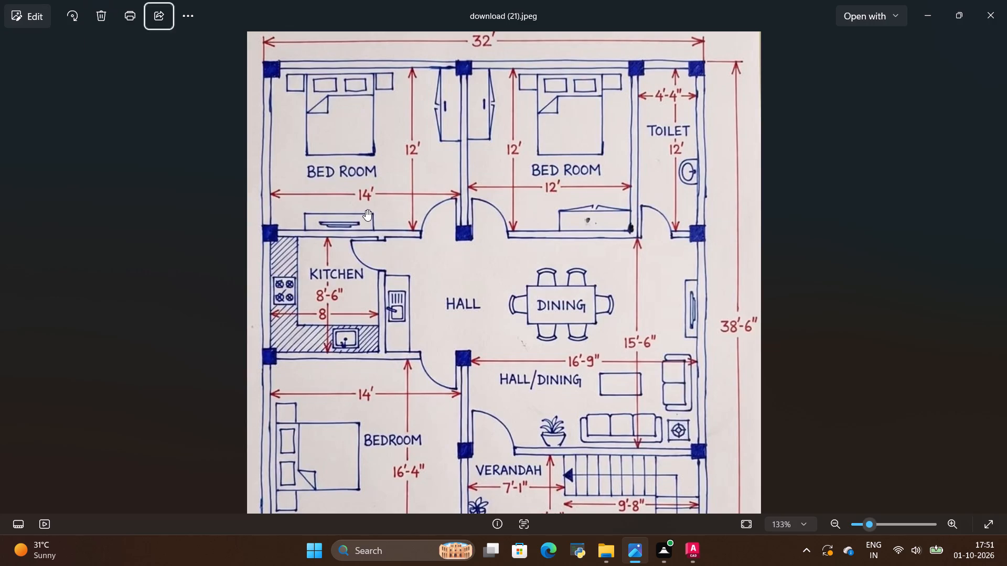
key(Tab)
key(Tab)
key(Tab)
key(Tab)
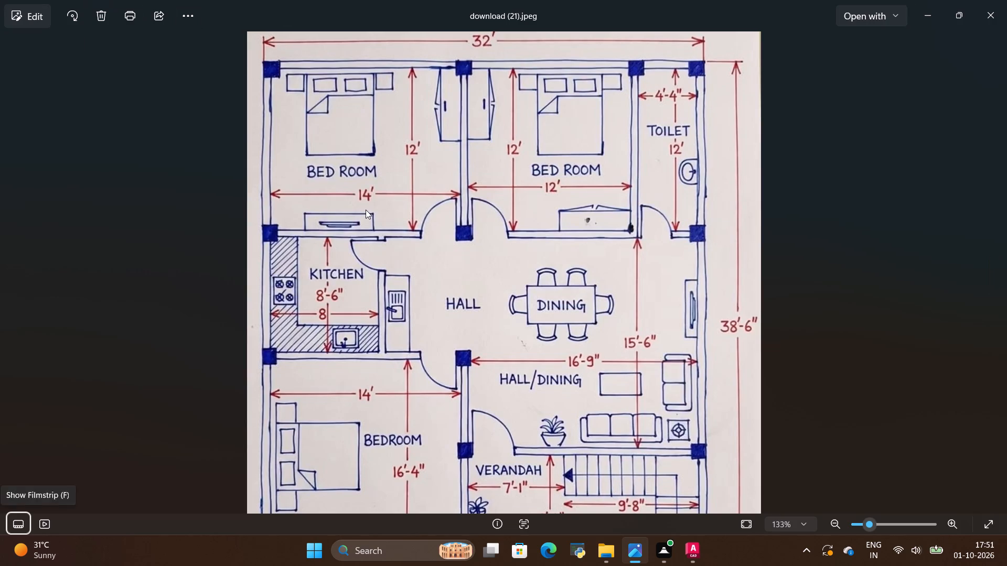
key(Escape)
scroll(422, 204, up, 4)
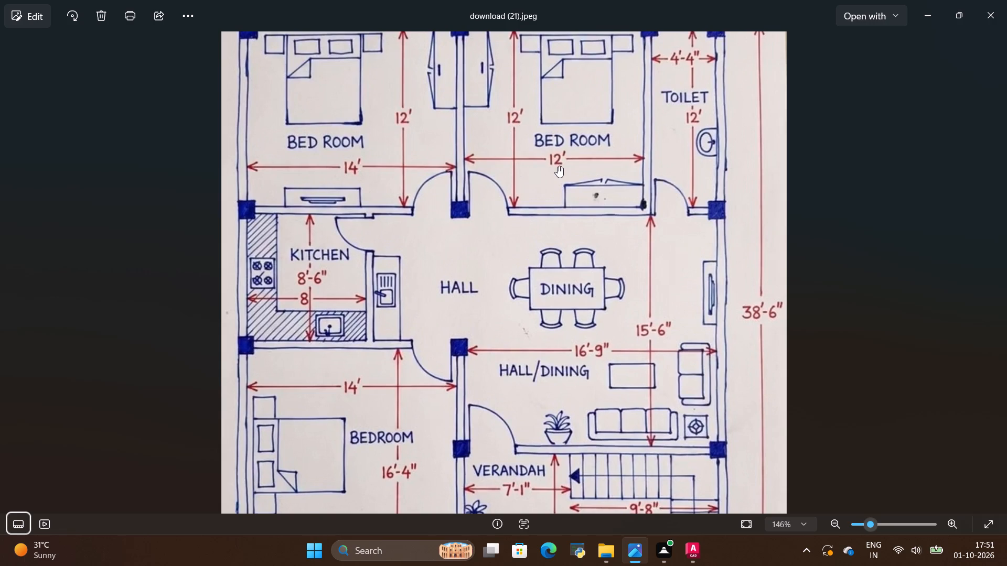
scroll(558, 166, down, 3)
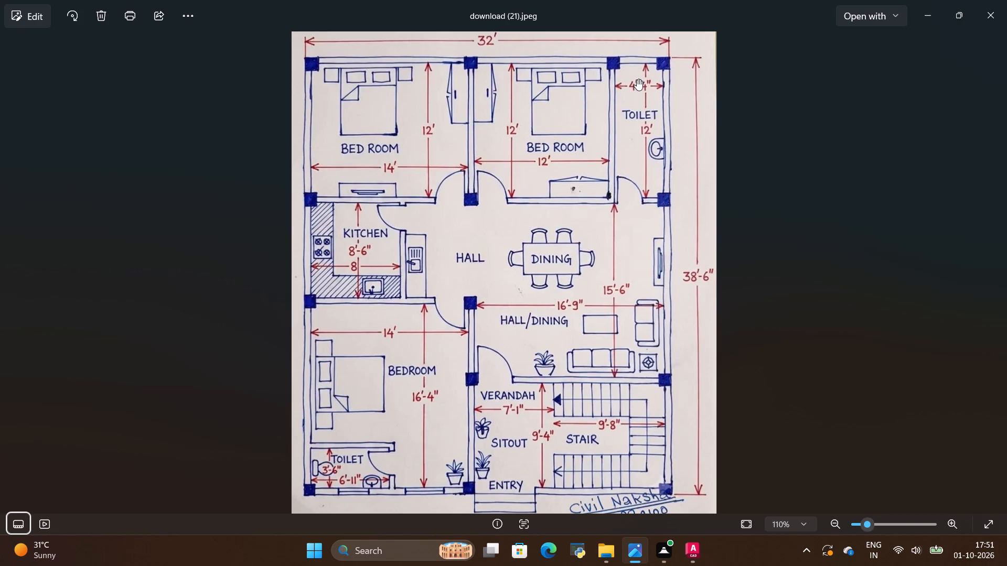
key(alt+Tab)
key(alt+Tab)
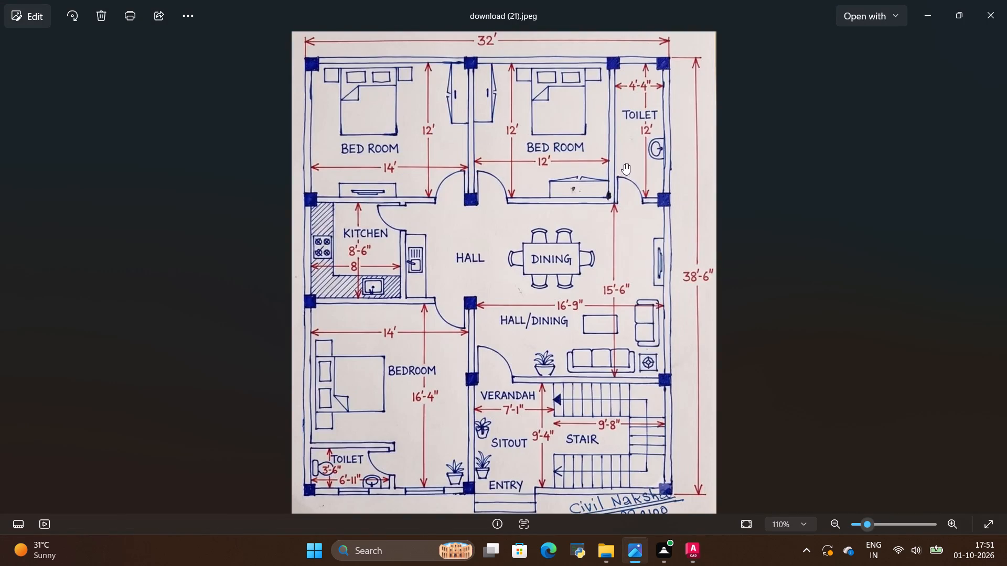
key(alt+Tab)
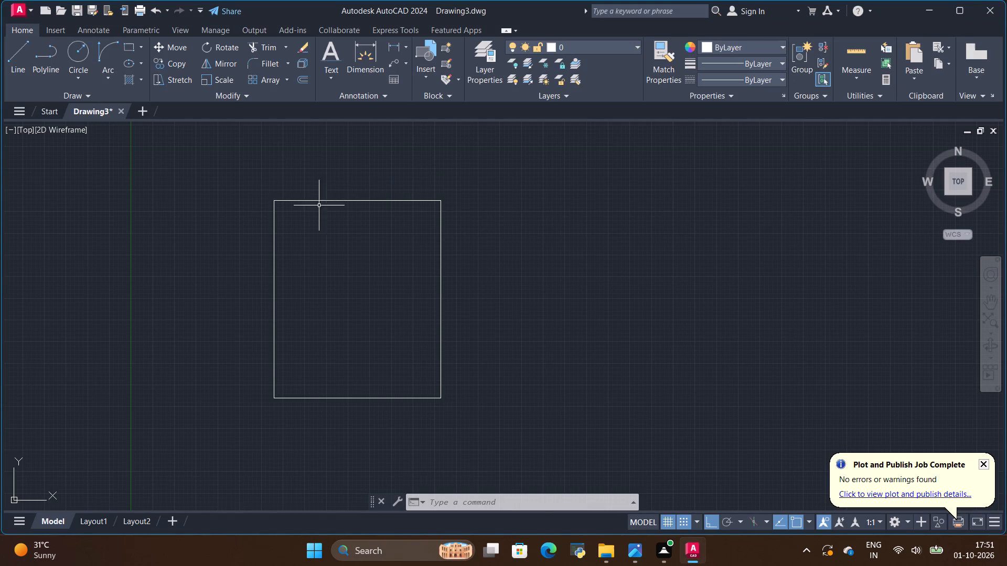
scroll(319, 205, up, 2)
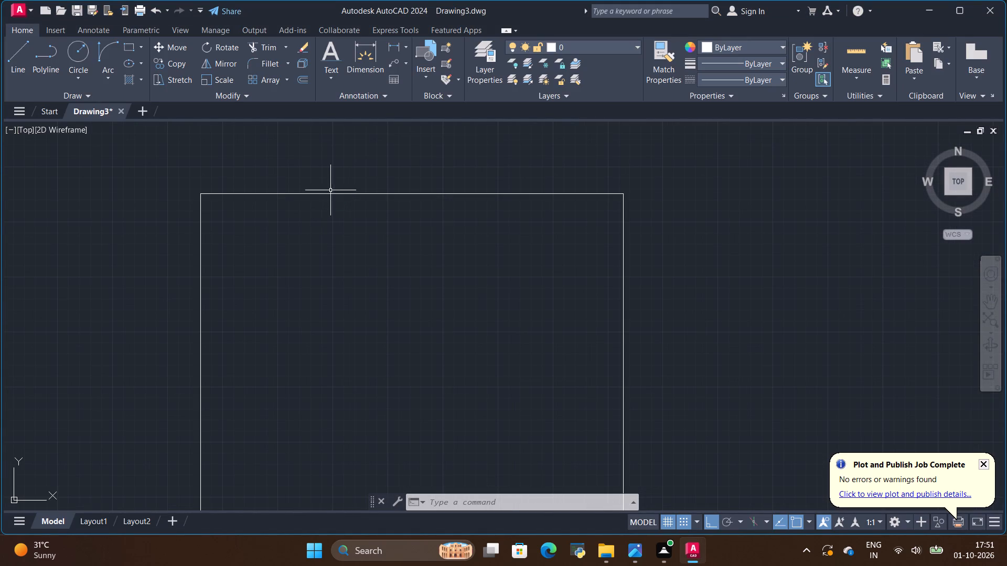
key(alt+Tab)
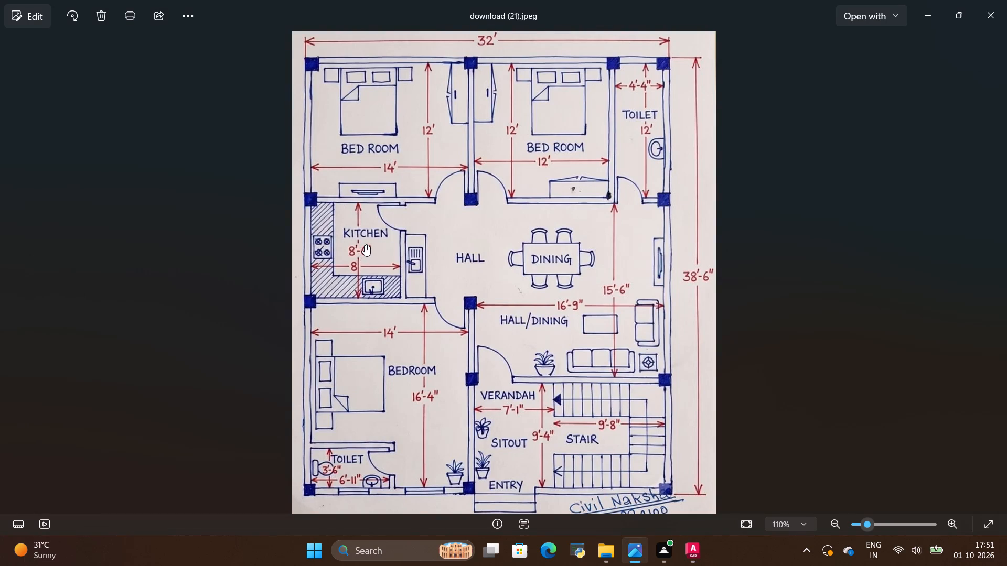
scroll(365, 243, down, 1)
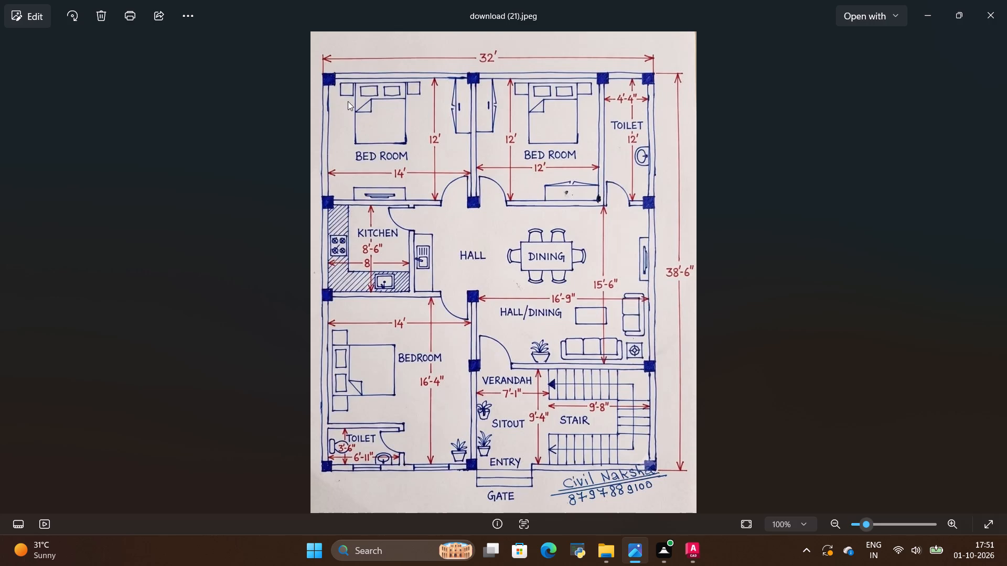
scroll(348, 101, up, 3)
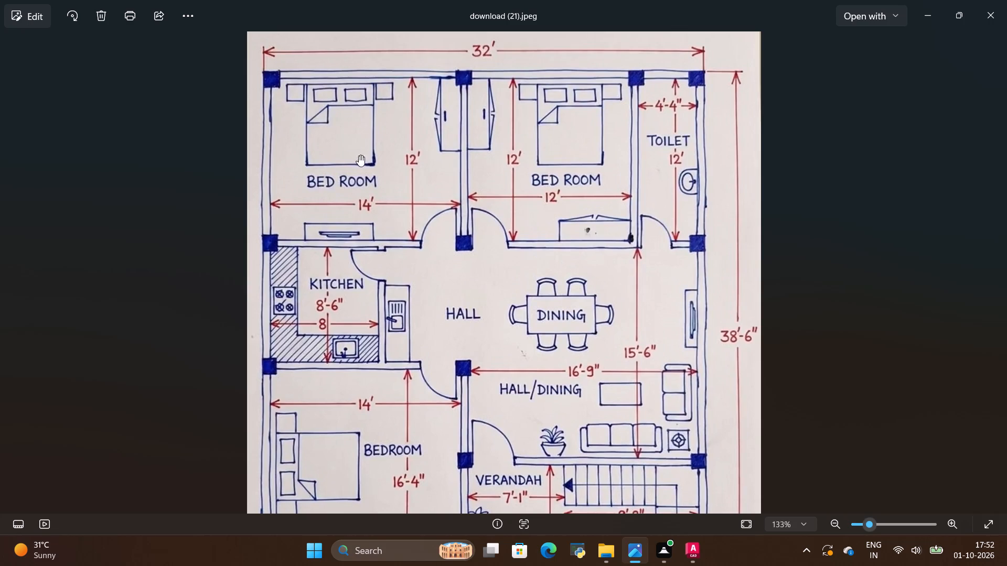
key(alt+Tab)
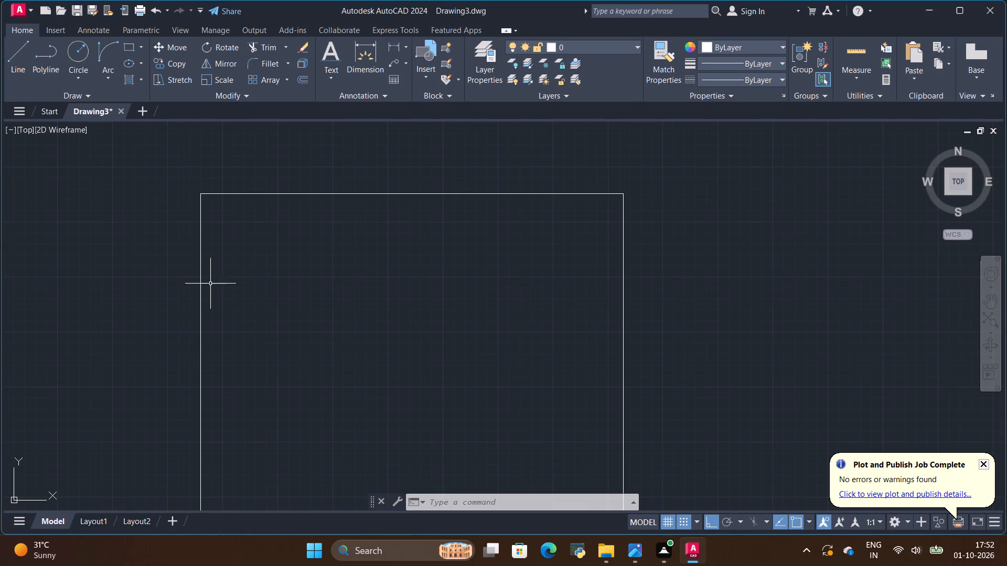
Copy the outline's left edge 14' to the right as the first bedroom's wall line, checking the width on the floor plan image.
click(201, 245)
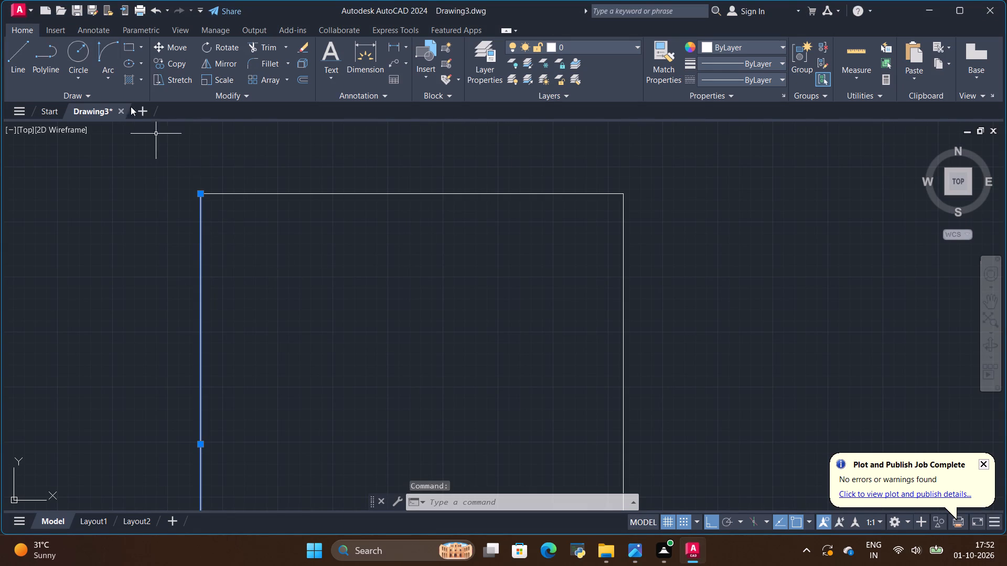
click(171, 64)
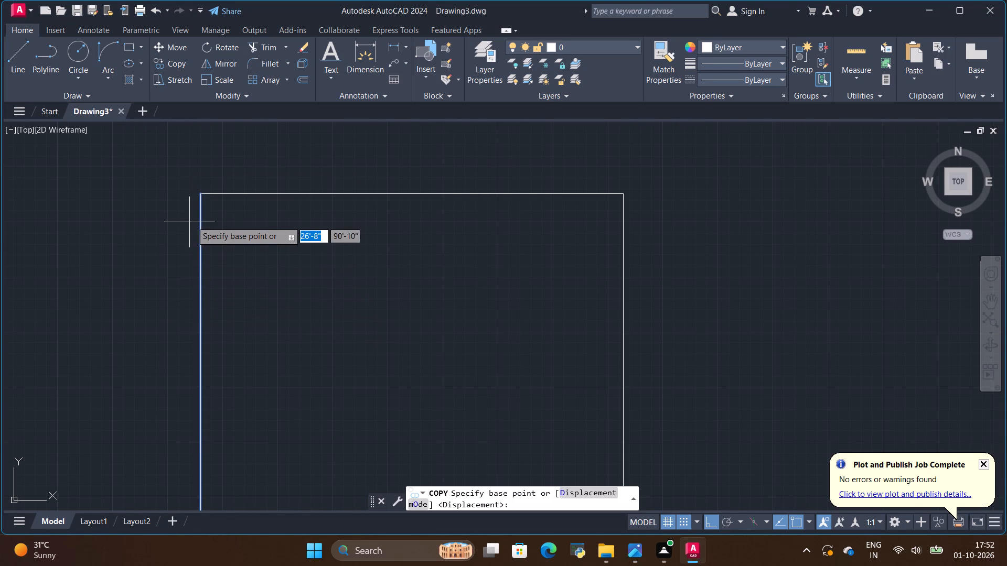
click(203, 194)
key(alt+Tab)
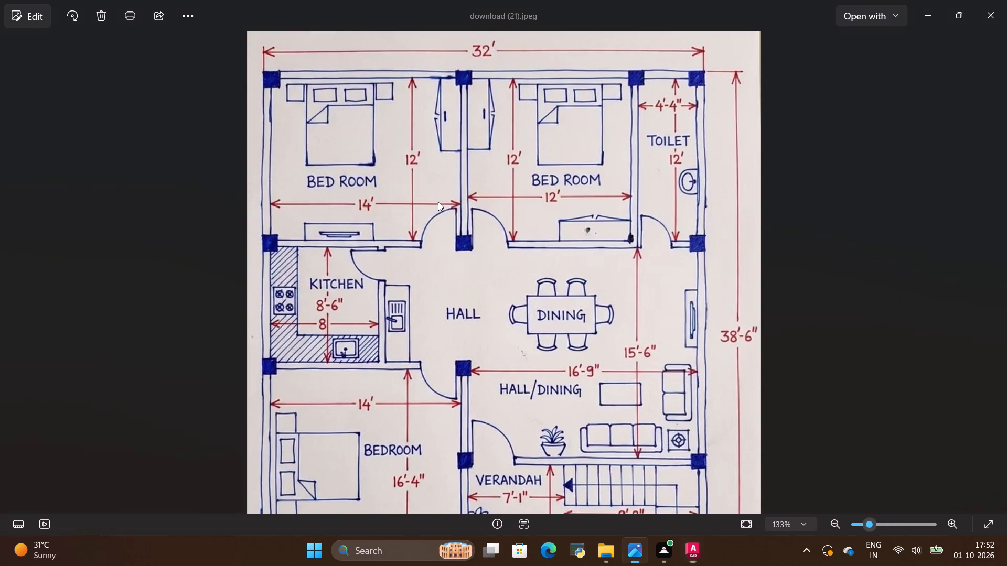
key(alt+Tab)
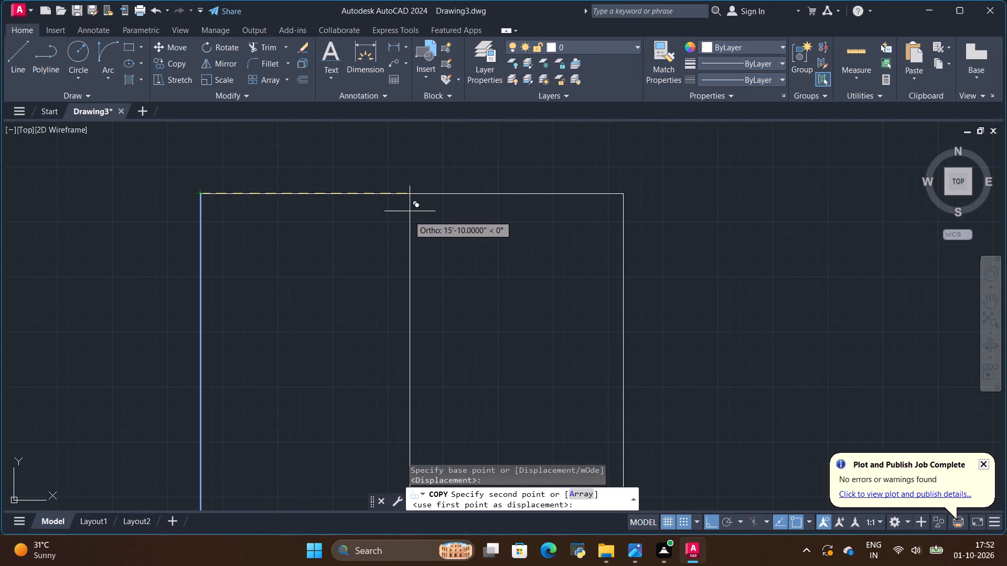
key(BackSpace)
key(BackSpace)
text(14')
key(Return)
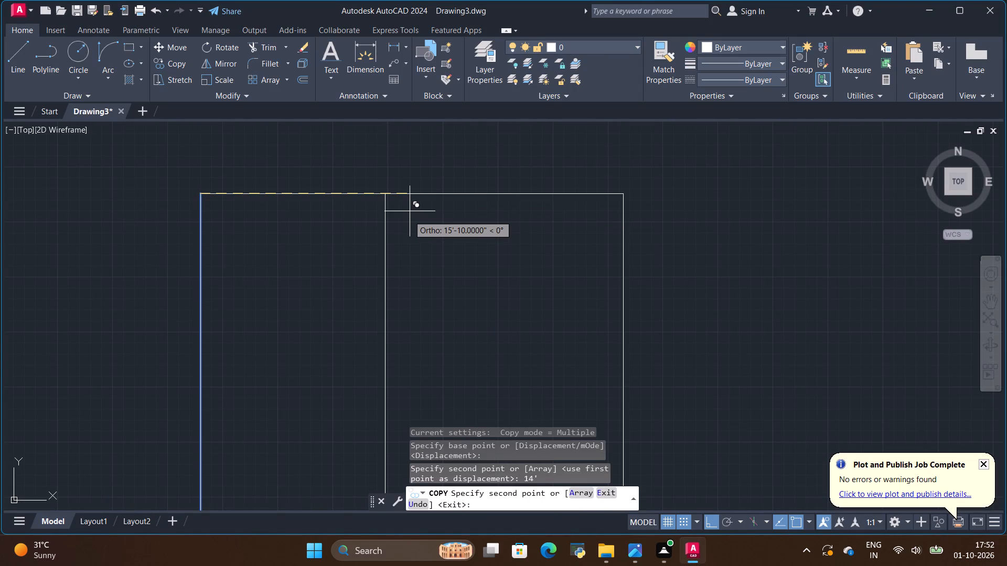
key(Escape)
Copy the inner vertical wall line 12' to the right to mark the second bedroom's width.
click(384, 243)
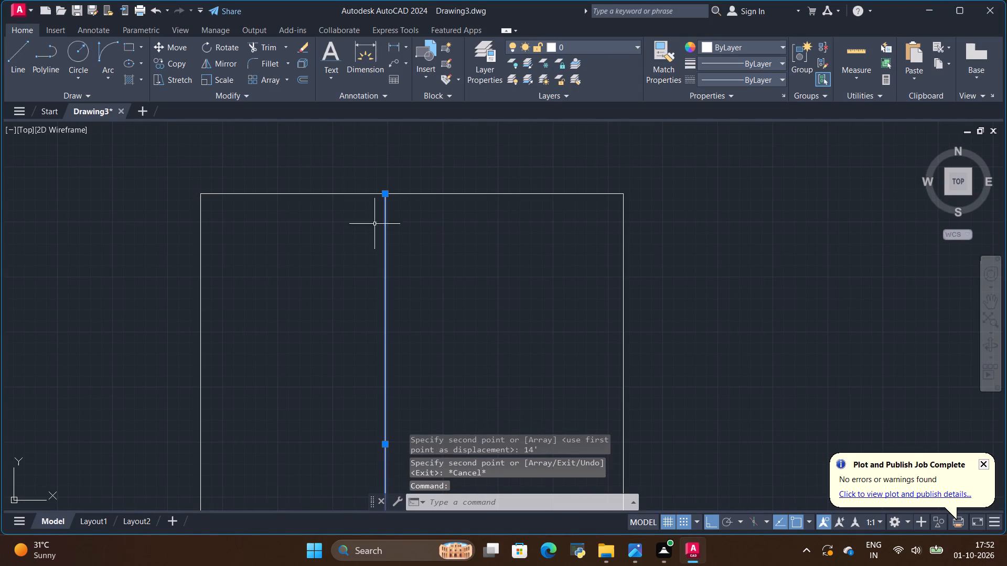
click(179, 64)
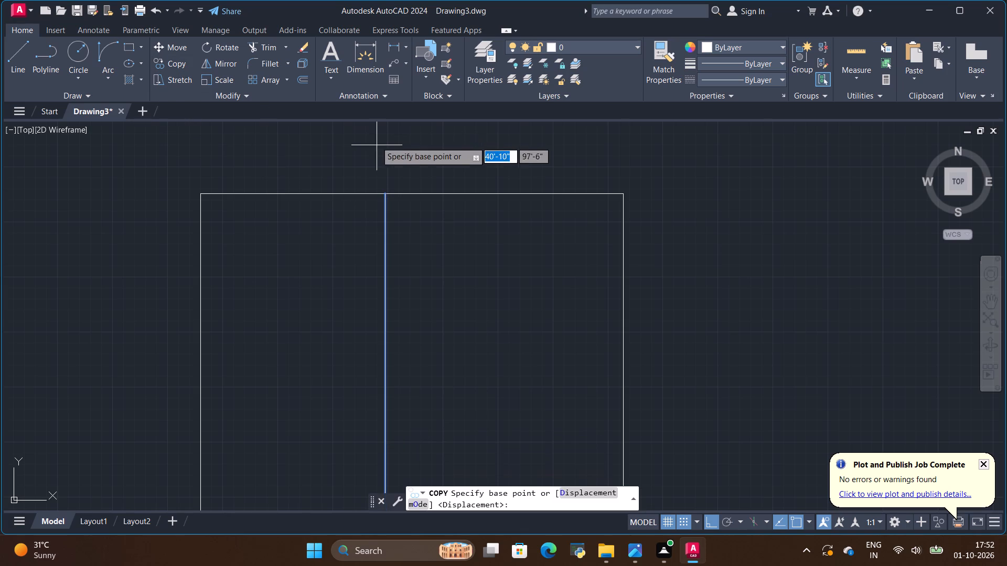
click(385, 191)
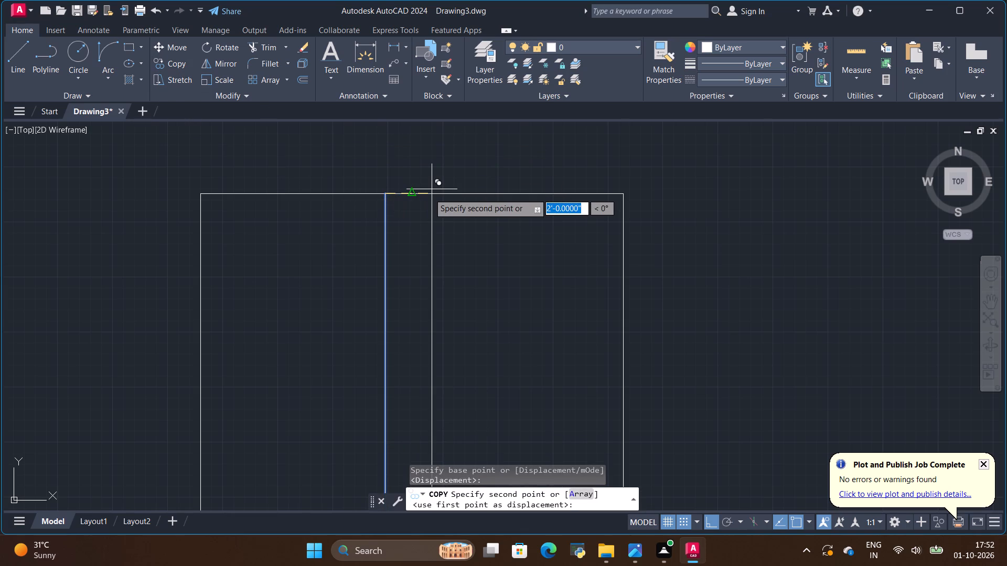
key(BackSpace)
key(BackSpace)
text(12')
key(Return)
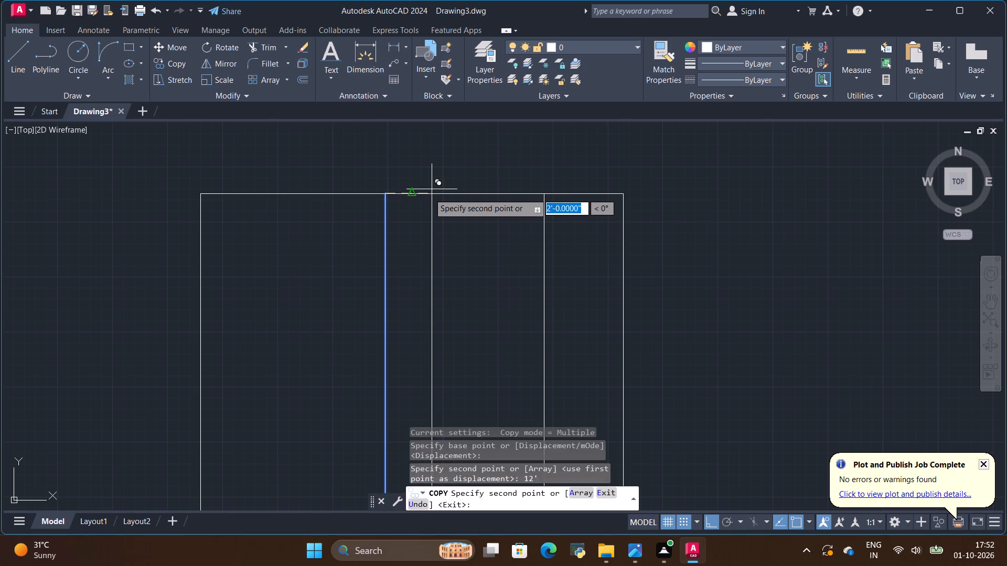
key(Escape)
Copy the outline's top edge 12' straight down for the bedrooms' lower wall, checking the room depths on the floor plan image.
key(alt+Tab)
scroll(484, 243, down, 2)
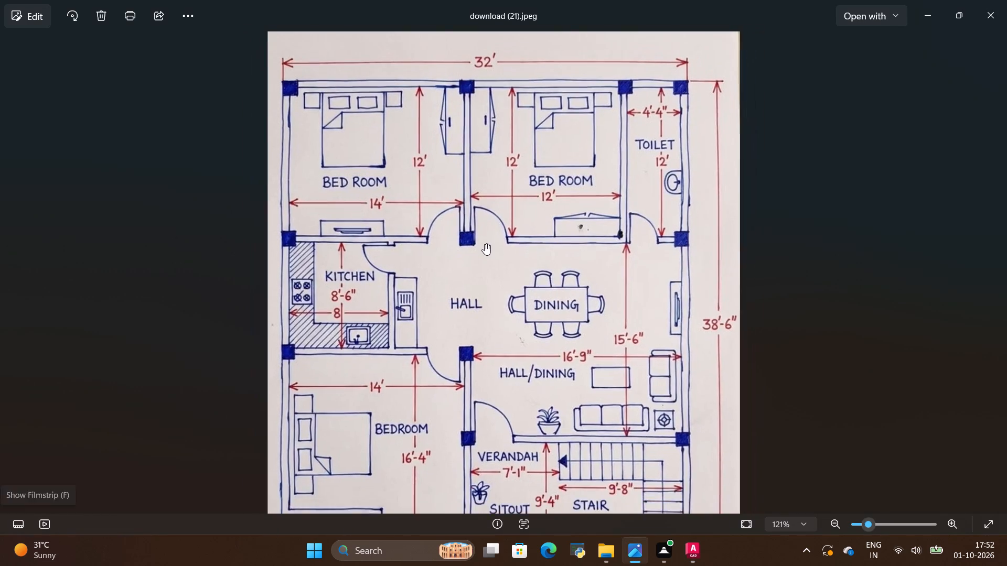
scroll(562, 125, up, 1)
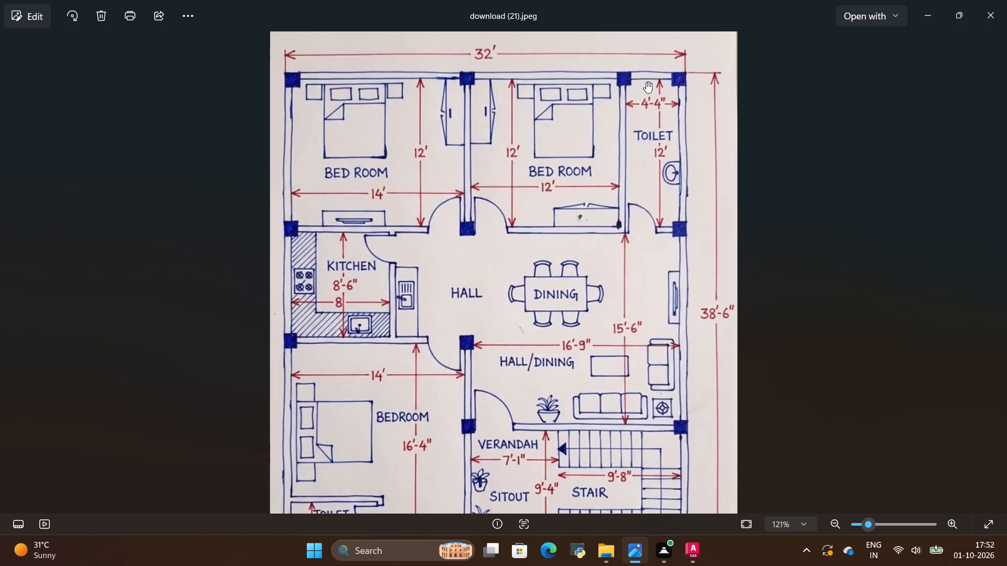
scroll(649, 144, up, 1)
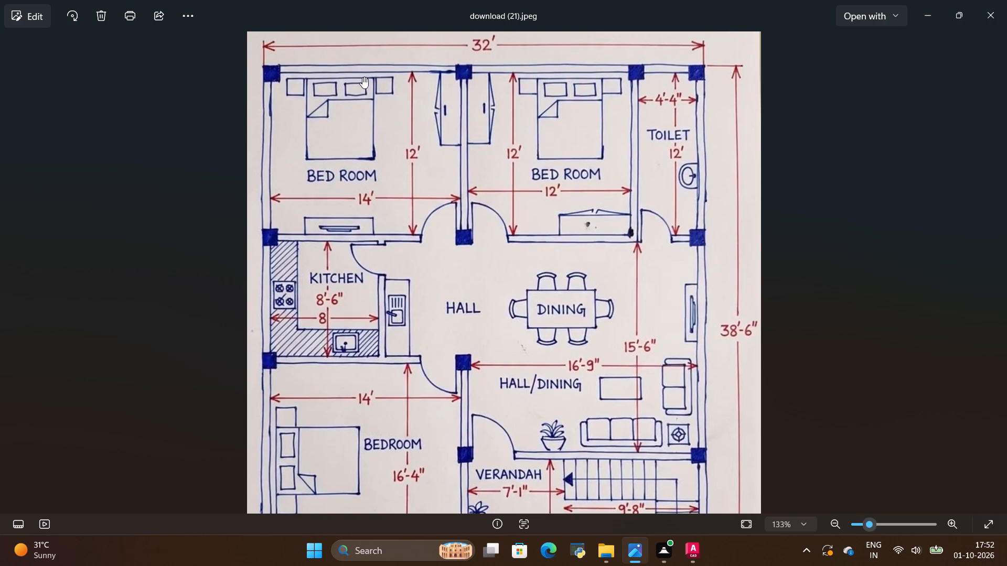
key(alt+Tab)
click(433, 193)
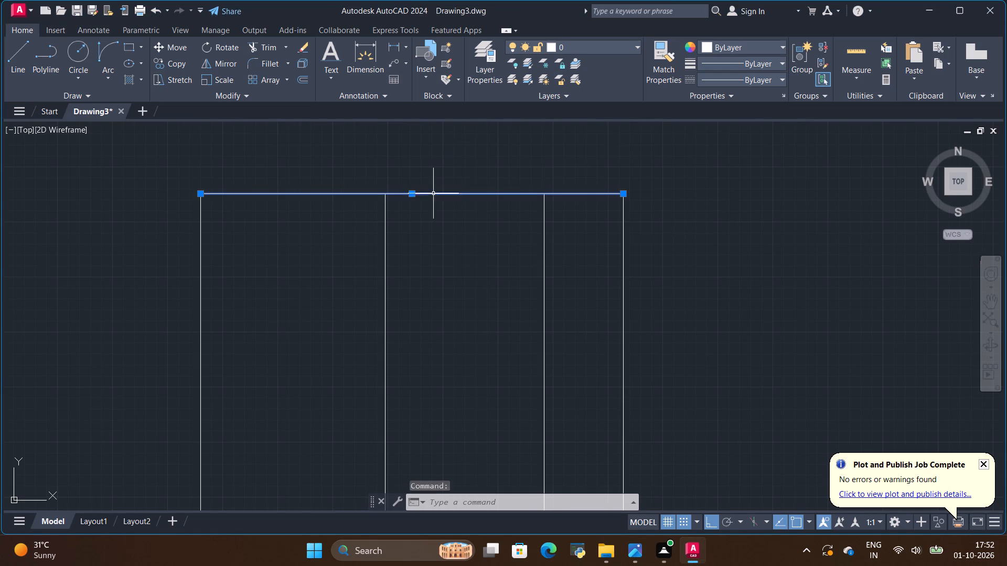
click(170, 58)
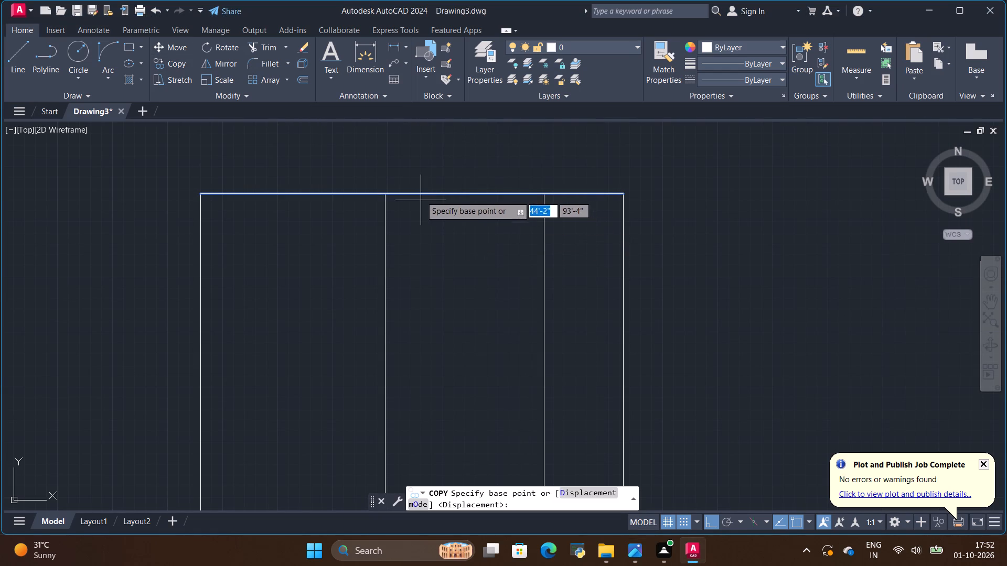
click(413, 197)
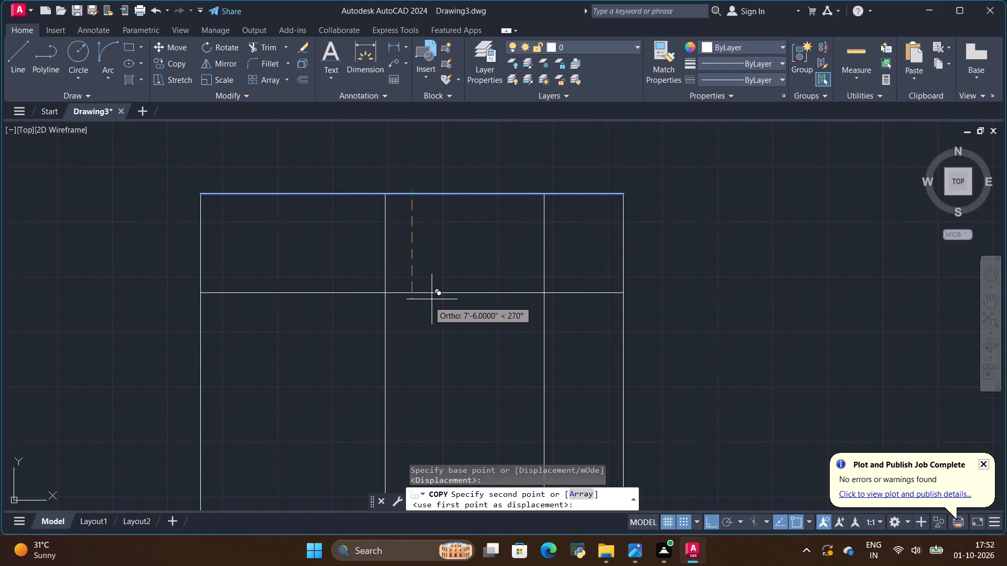
key(BackSpace)
key(BackSpace)
text(12')
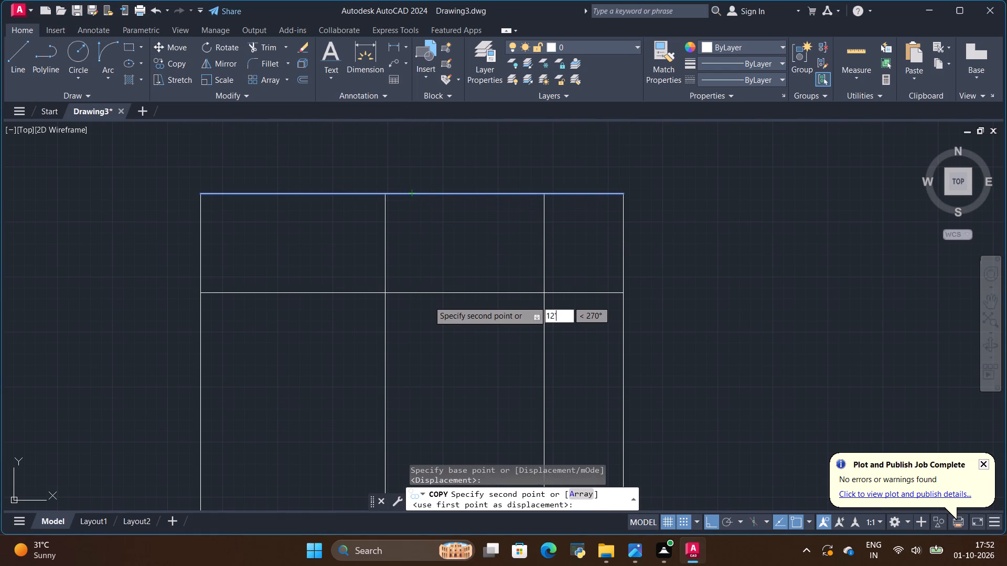
key(Return)
key(Escape)
After checking the kitchen on the floor plan image, draw a line over the bedrooms' lower wall from the left edge to the first inner vertical line.
key(alt+Tab)
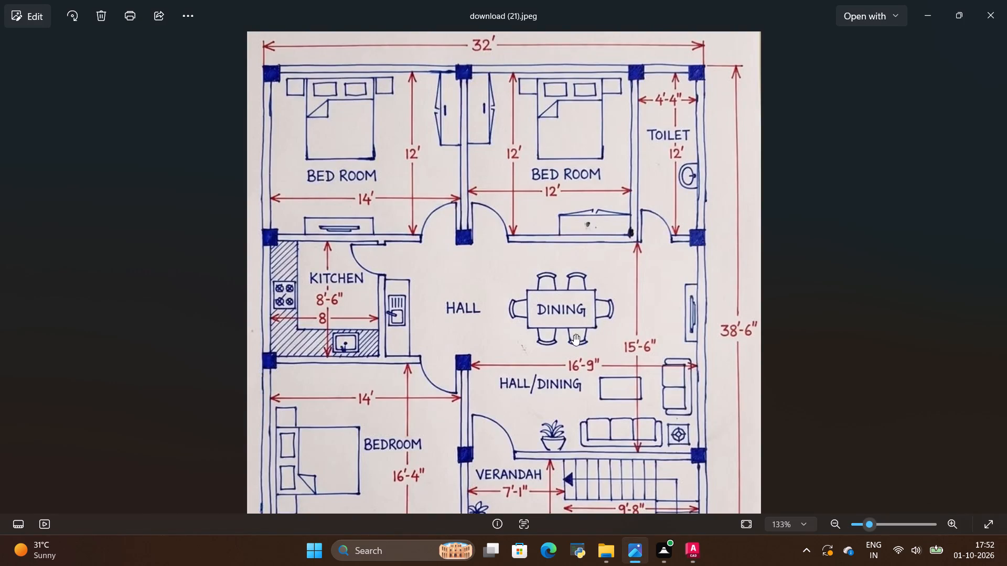
scroll(328, 307, up, 1)
key(alt+Tab)
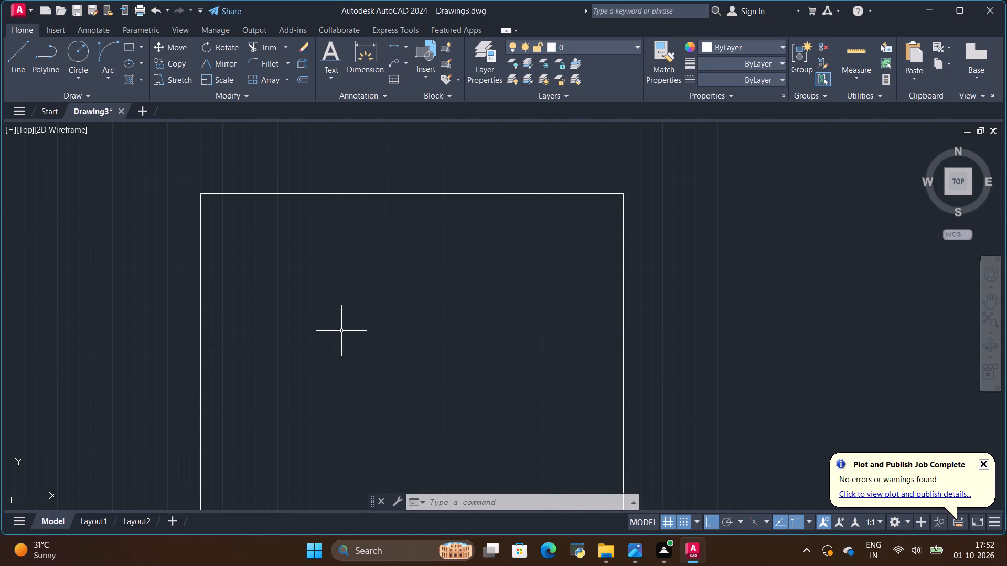
key(alt+Tab)
scroll(349, 316, down, 2)
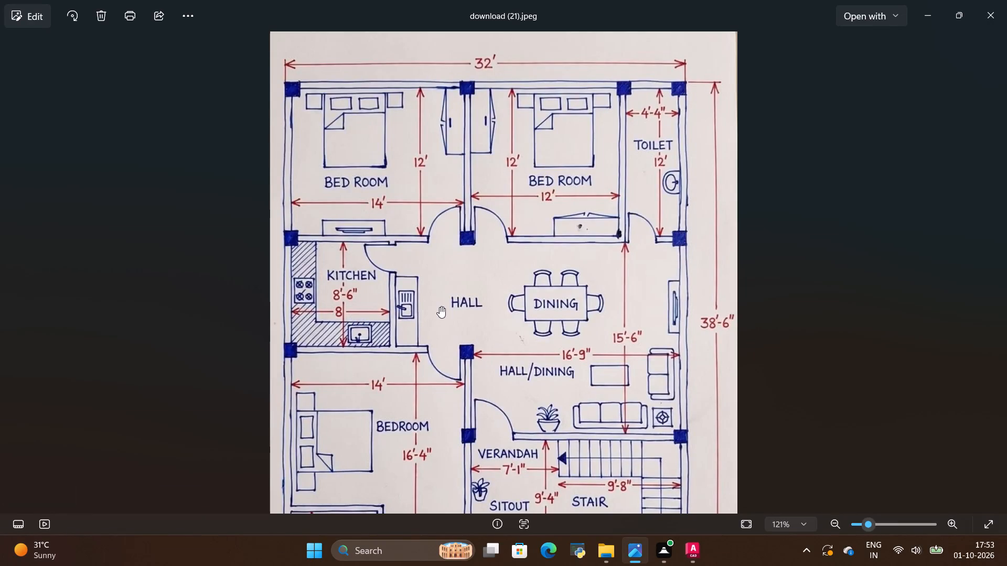
key(alt+Tab)
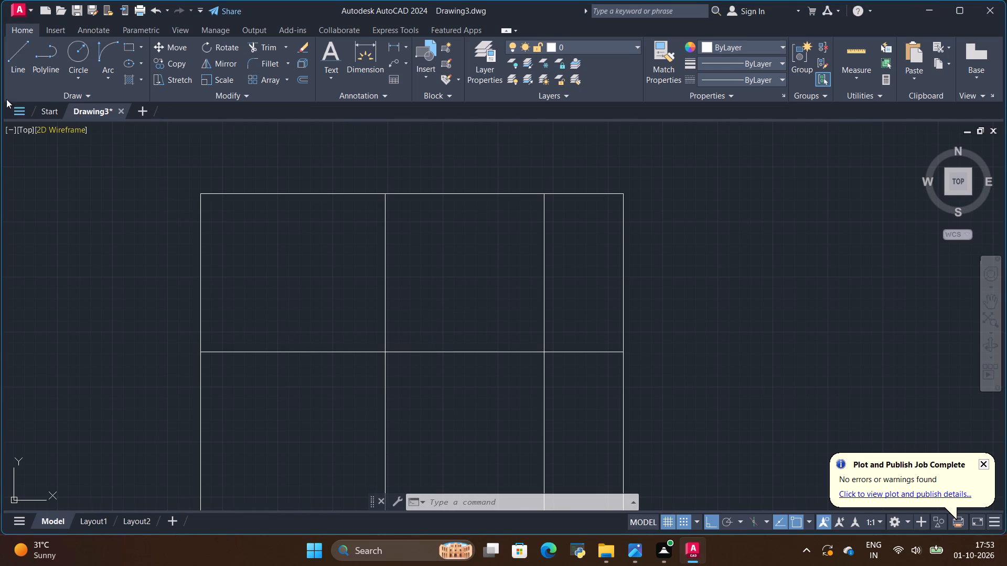
click(15, 59)
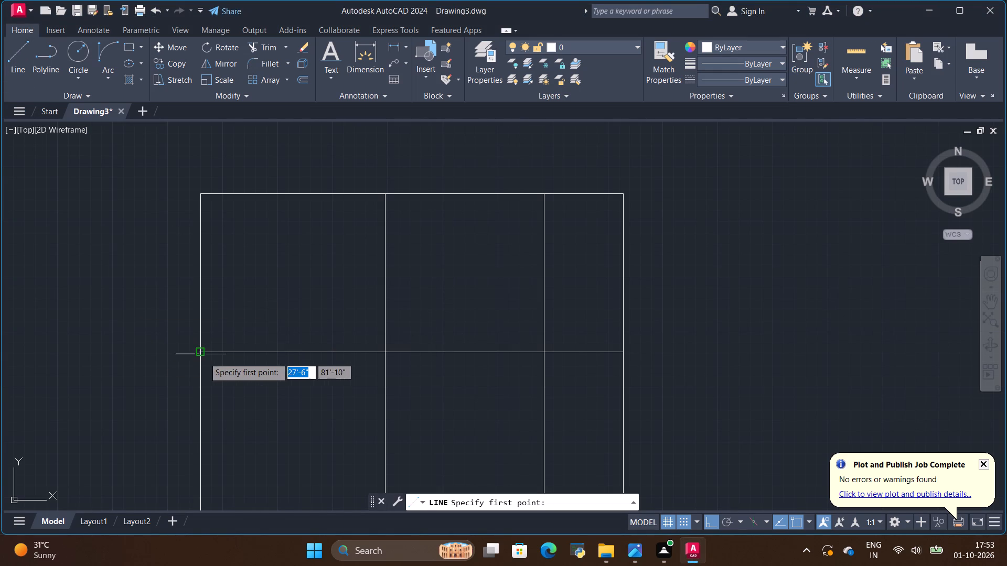
click(199, 352)
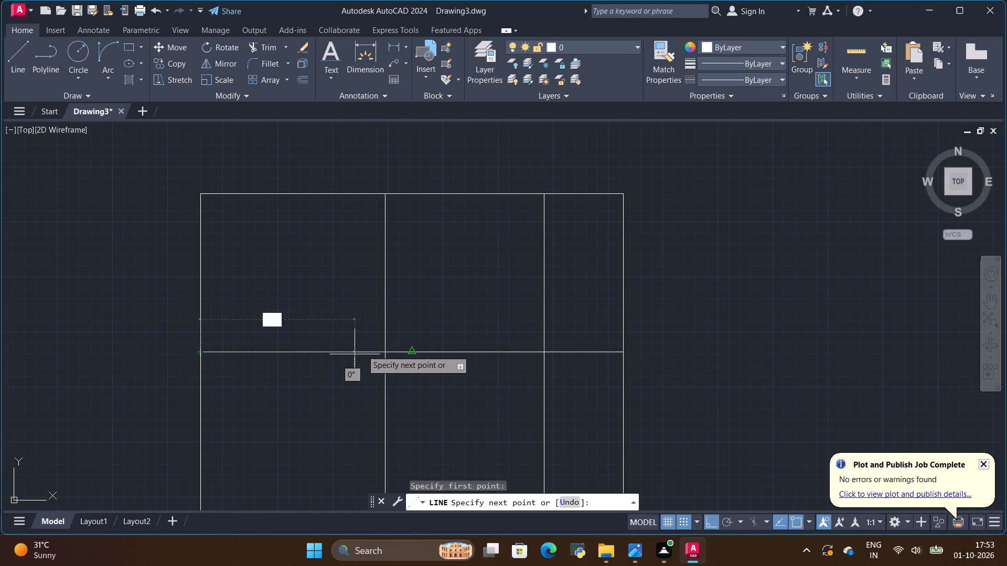
click(381, 353)
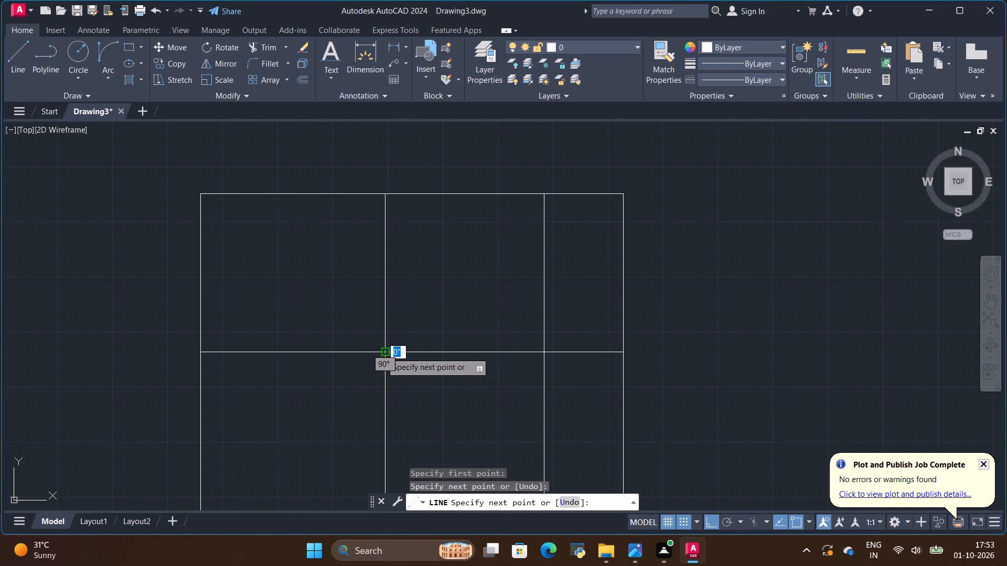
key(Escape)
Copy the short horizontal line below the first bedroom 8'6" straight down to form the kitchen's lower wall.
click(335, 354)
click(335, 353)
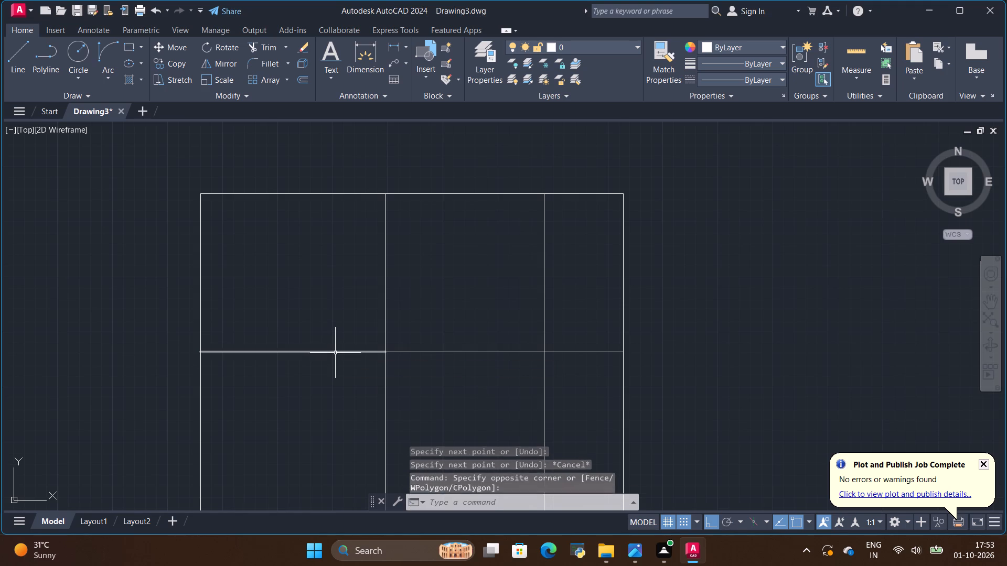
click(335, 353)
click(176, 62)
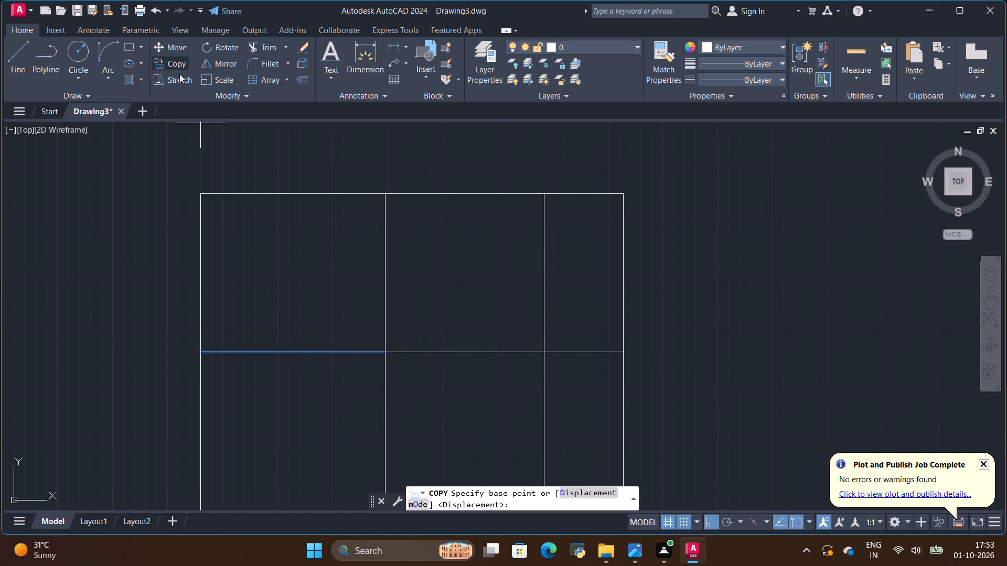
click(290, 352)
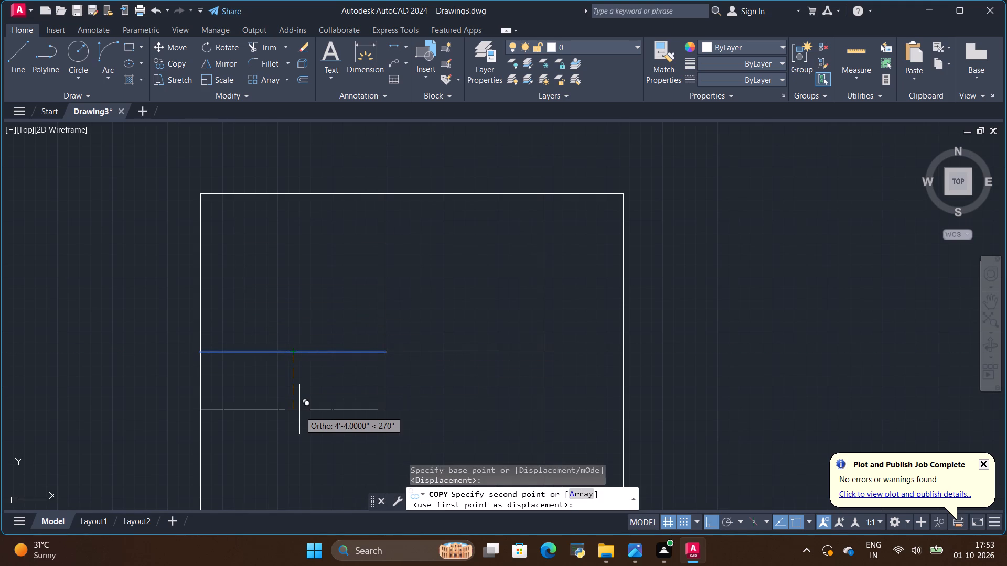
key(BackSpace)
key(BackSpace)
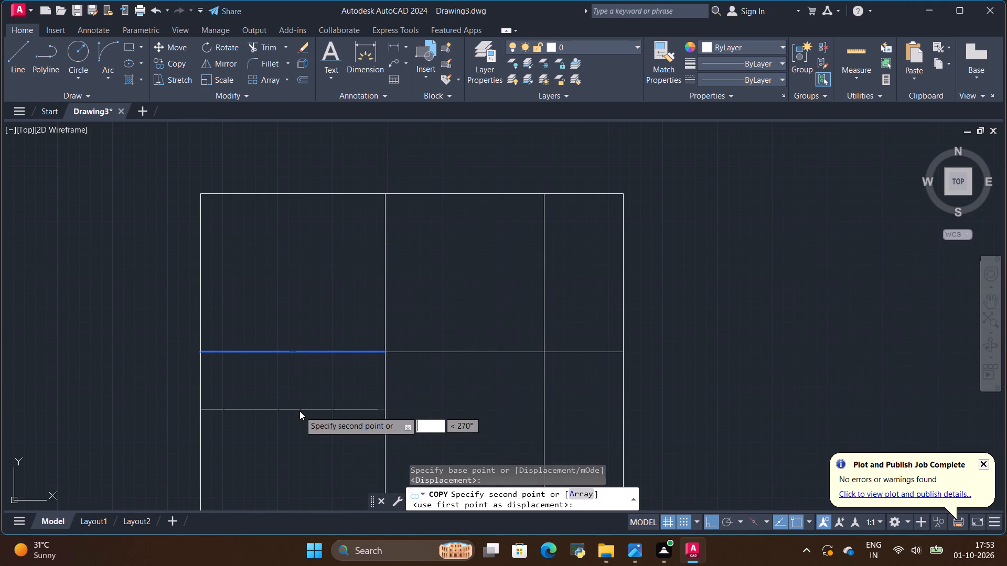
text(8'6)
key(shift+quotedbl)
key(Return)
key(Escape)
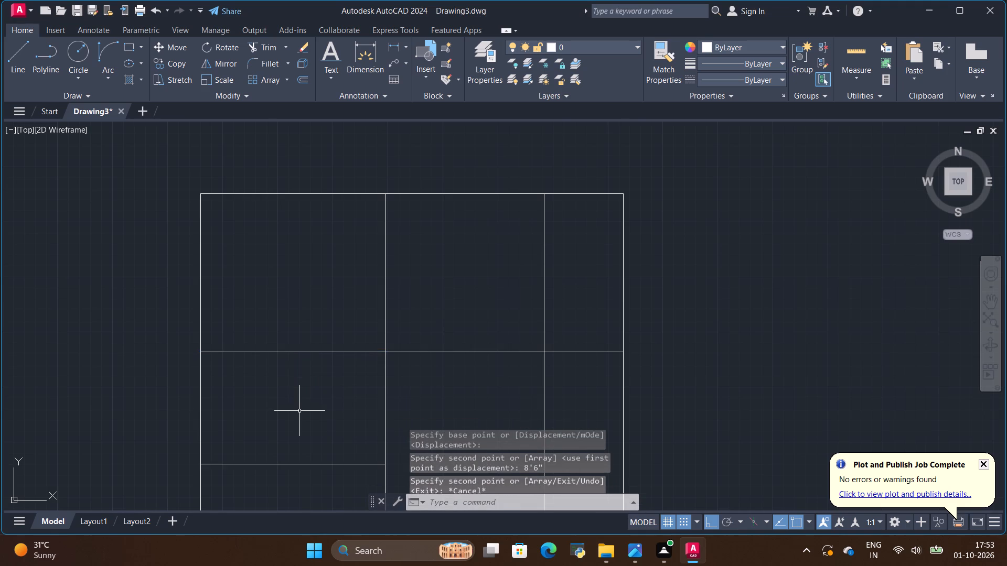
Examine the kitchen, lower bedroom, attached toilet and hall dimensions on the floor plan image, comparing them with the drawing.
scroll(301, 408, down, 4)
scroll(308, 435, up, 2)
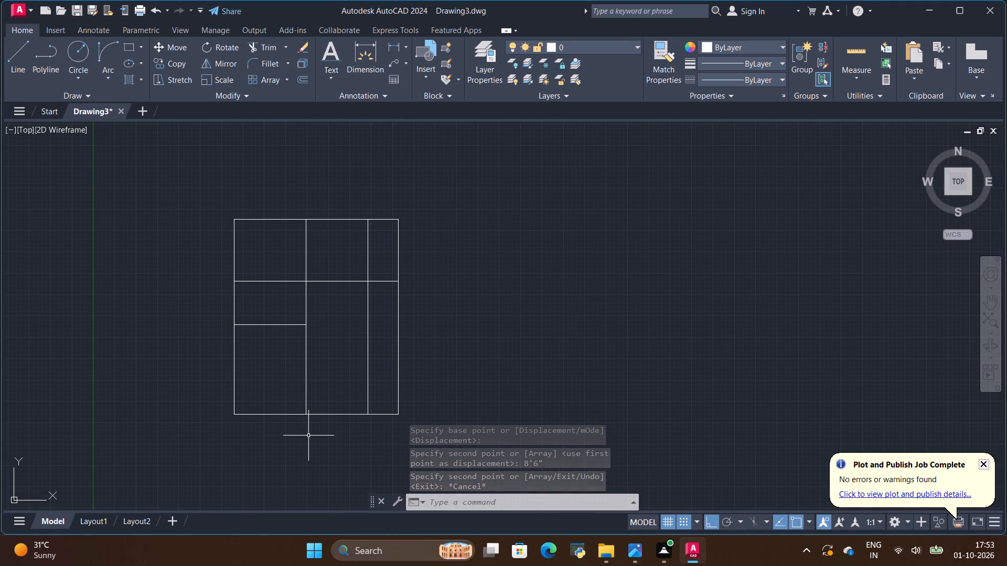
key(alt+Tab)
scroll(327, 351, down, 2)
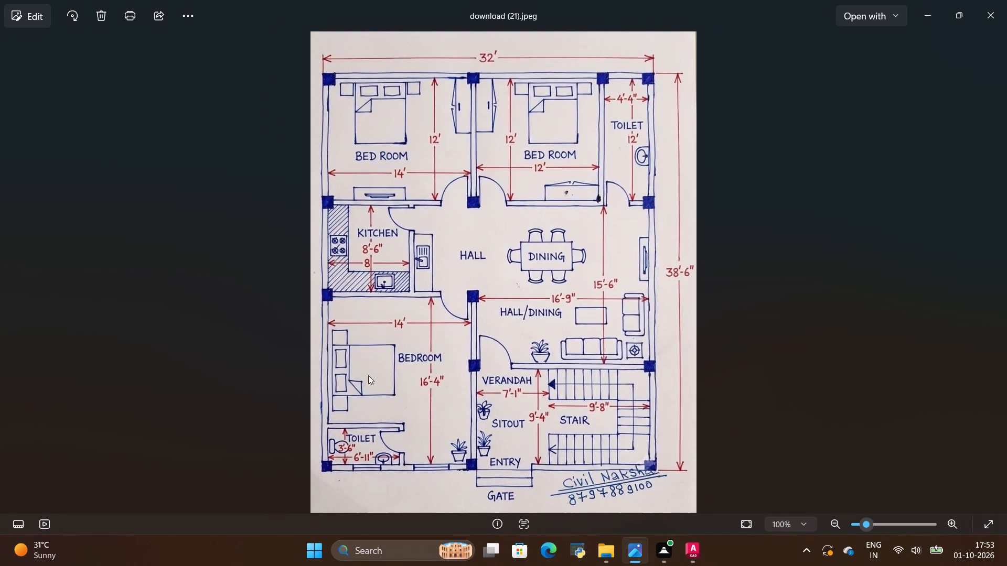
scroll(352, 460, up, 3)
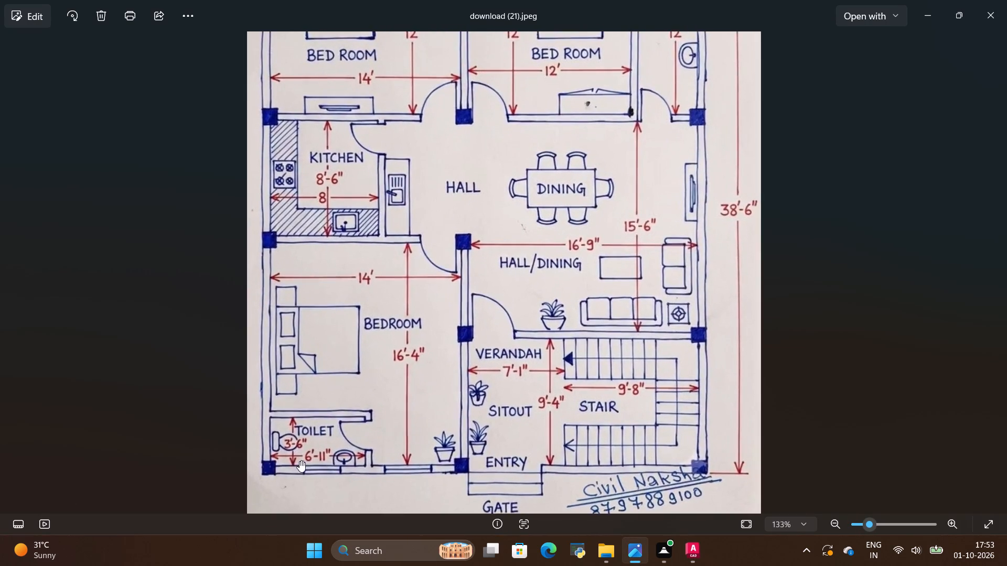
scroll(284, 461, up, 2)
key(alt+Tab)
key(alt+Tab)
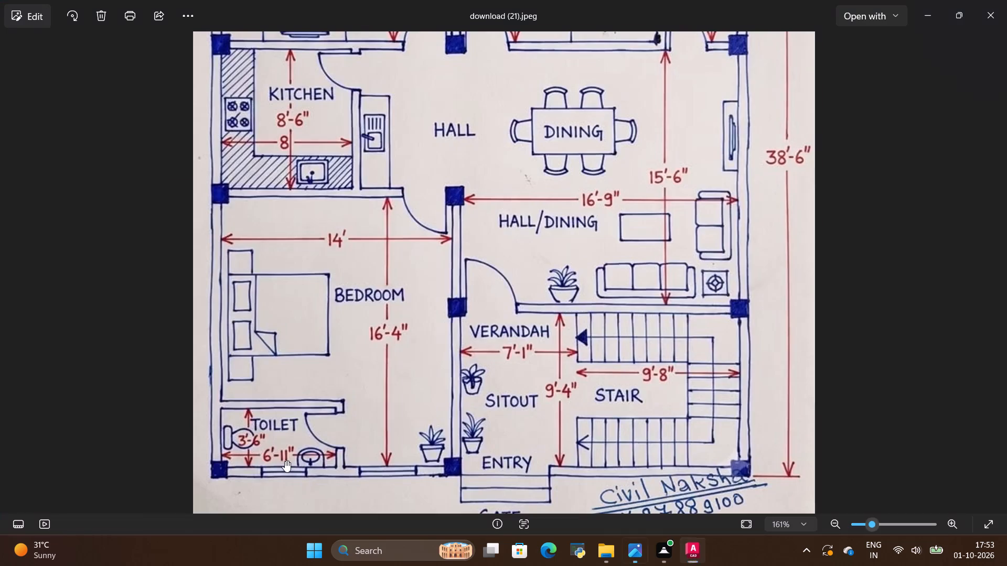
scroll(286, 459, down, 1)
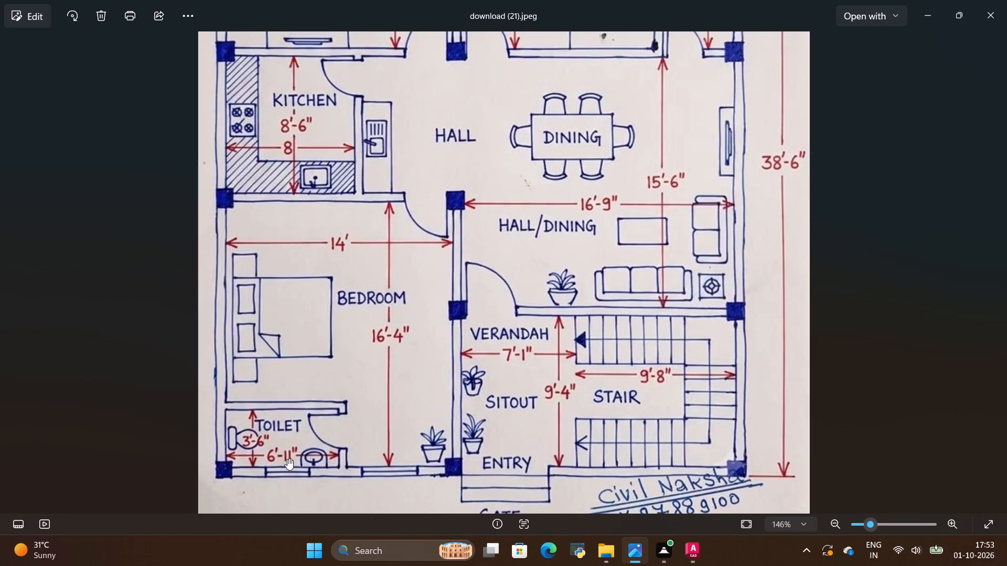
scroll(287, 459, down, 1)
key(alt+Tab)
key(alt+Tab)
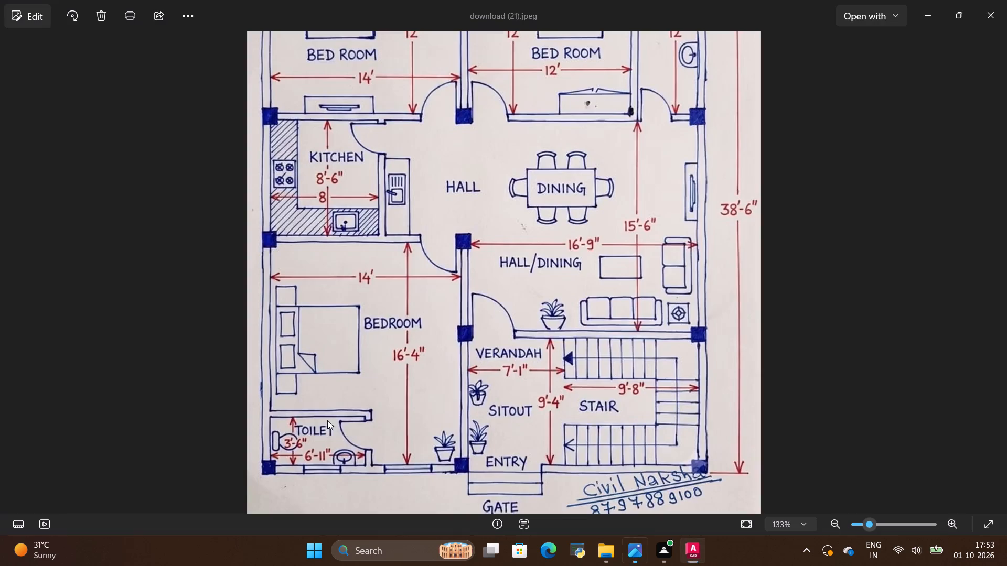
scroll(325, 421, down, 2)
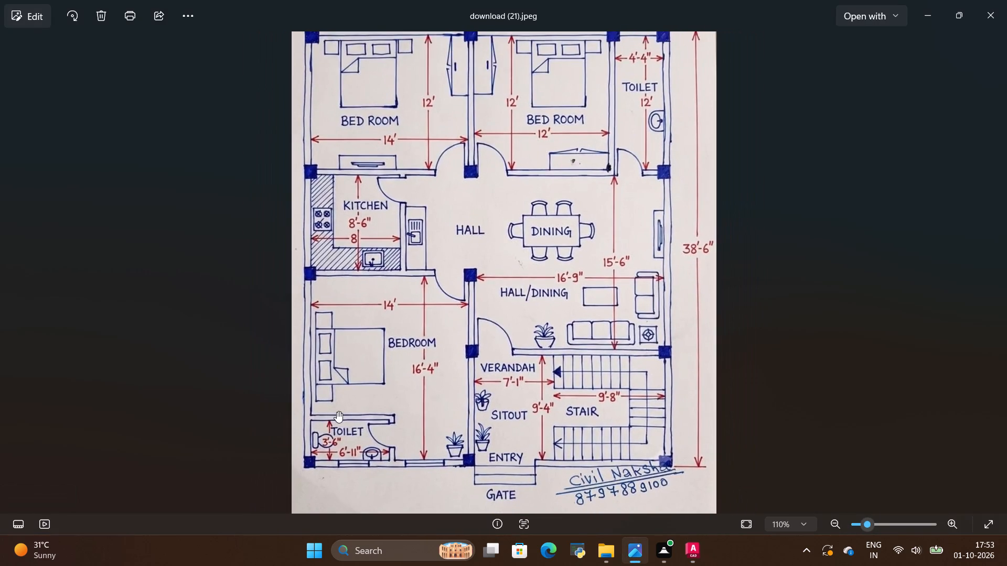
scroll(337, 411, down, 1)
key(alt+Tab)
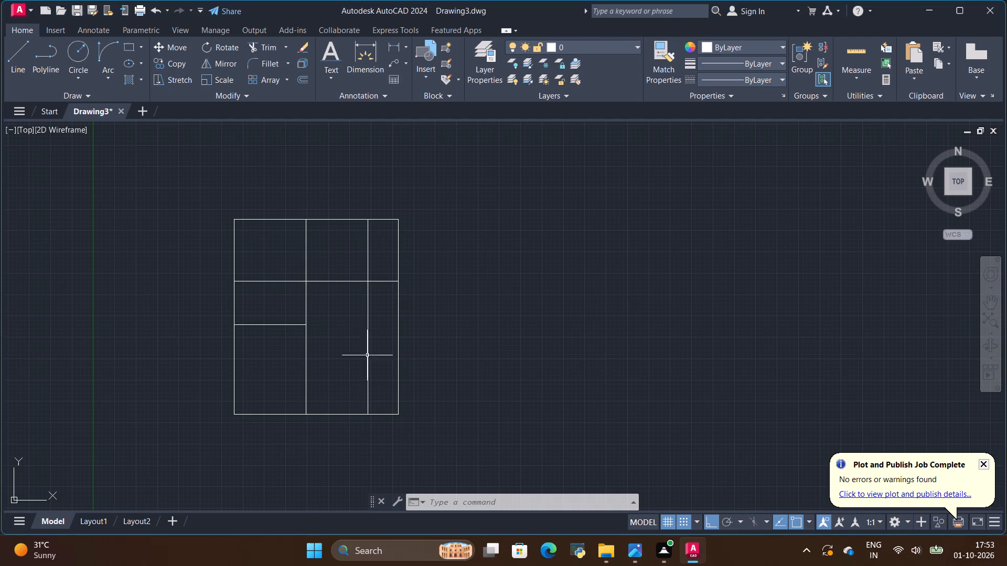
key(alt+Tab)
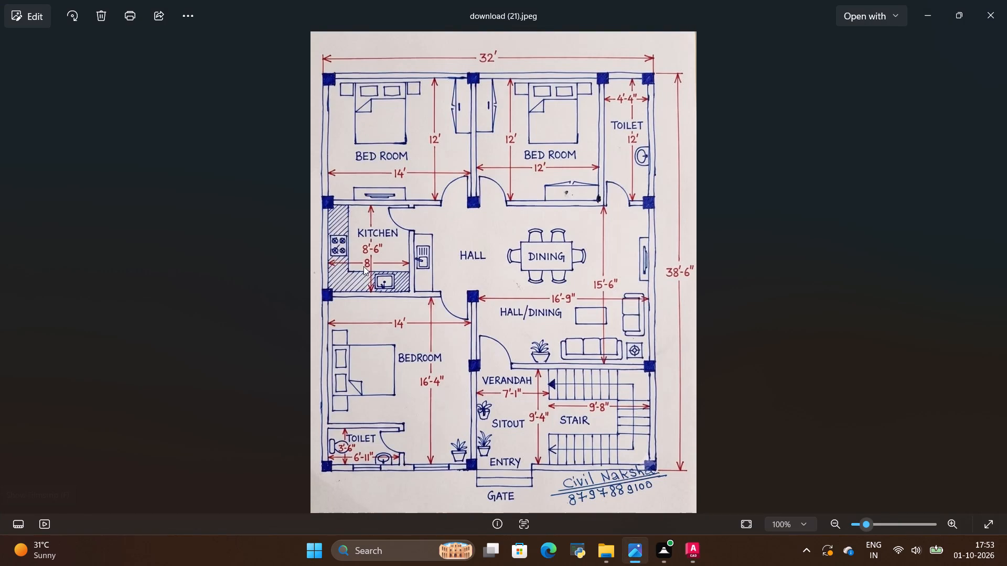
key(alt+Tab)
Draw a line over the bedrooms' lower wall from the first inner vertical line to the outline's right edge.
click(23, 49)
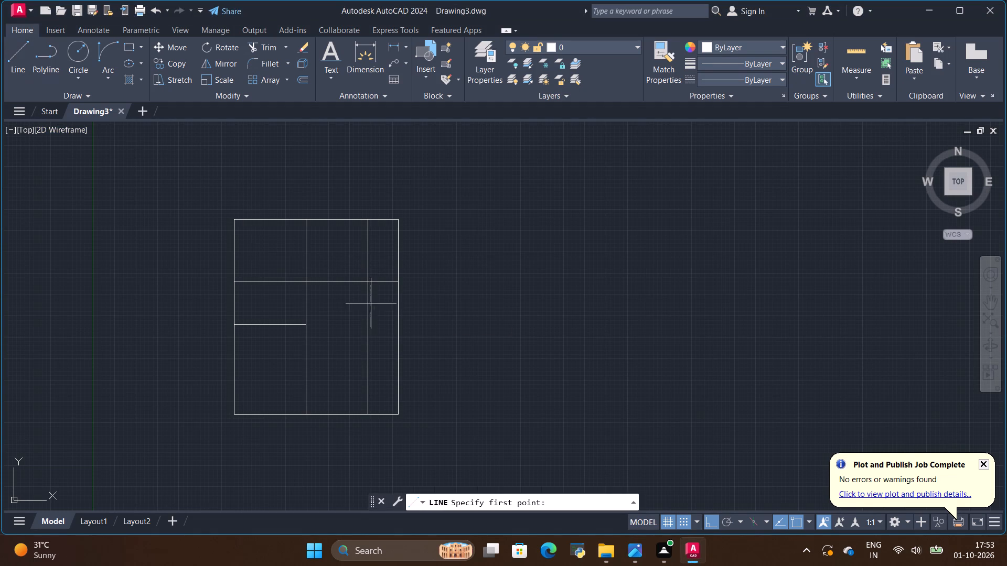
scroll(376, 310, up, 1)
click(260, 262)
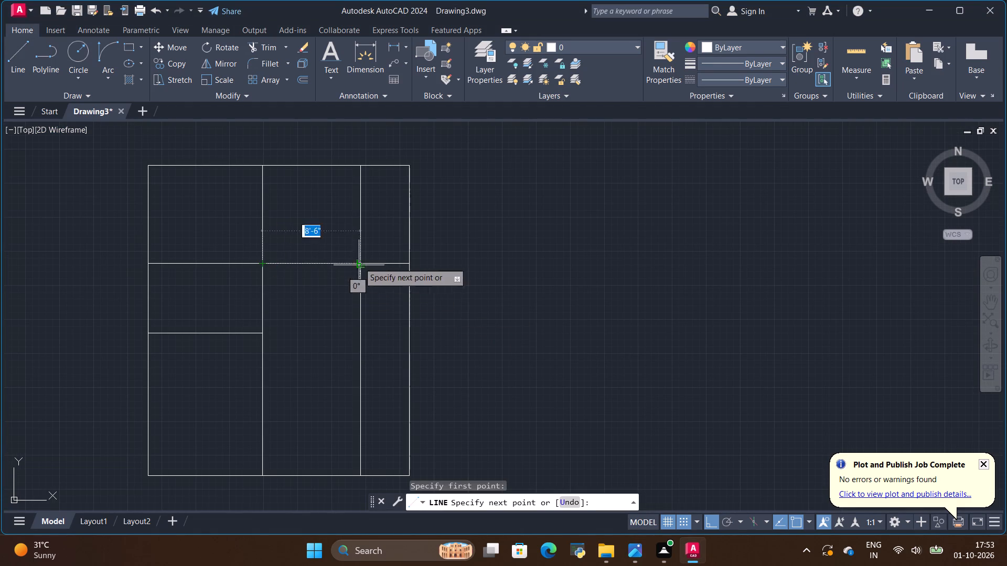
click(404, 261)
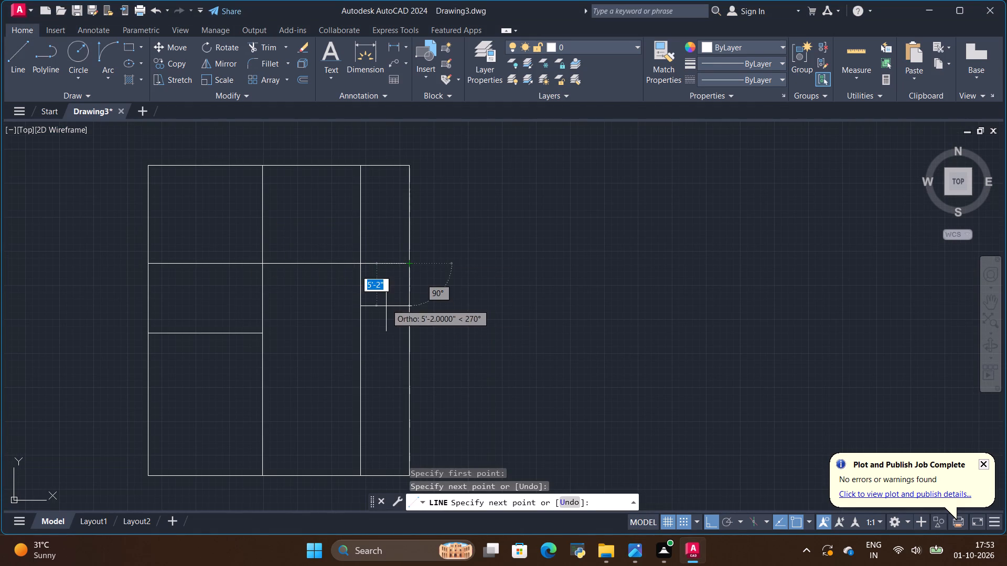
key(Escape)
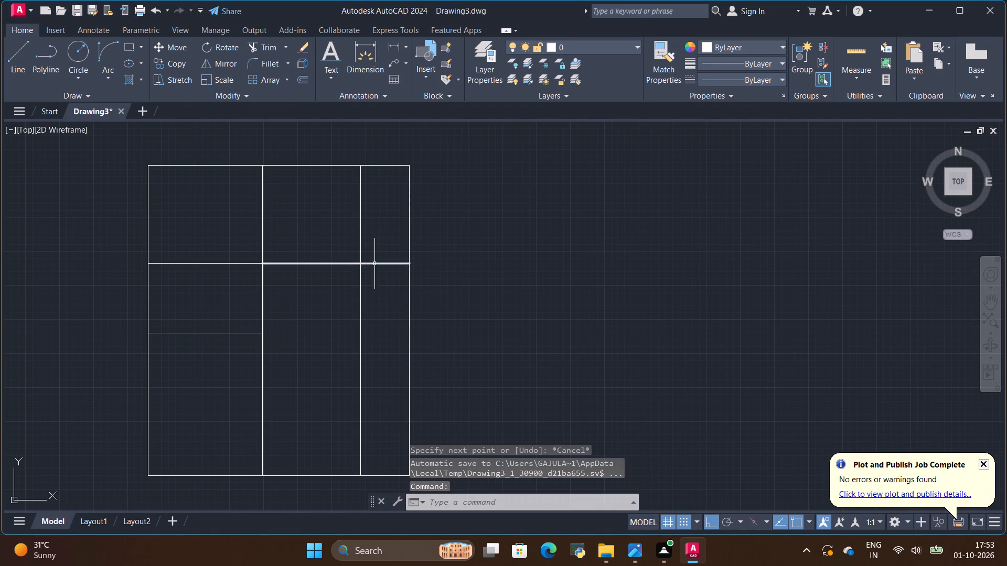
Copy the new line under the second bedroom and toilet 15'6" straight down to form the hall/dining room's lower wall.
click(374, 262)
click(372, 263)
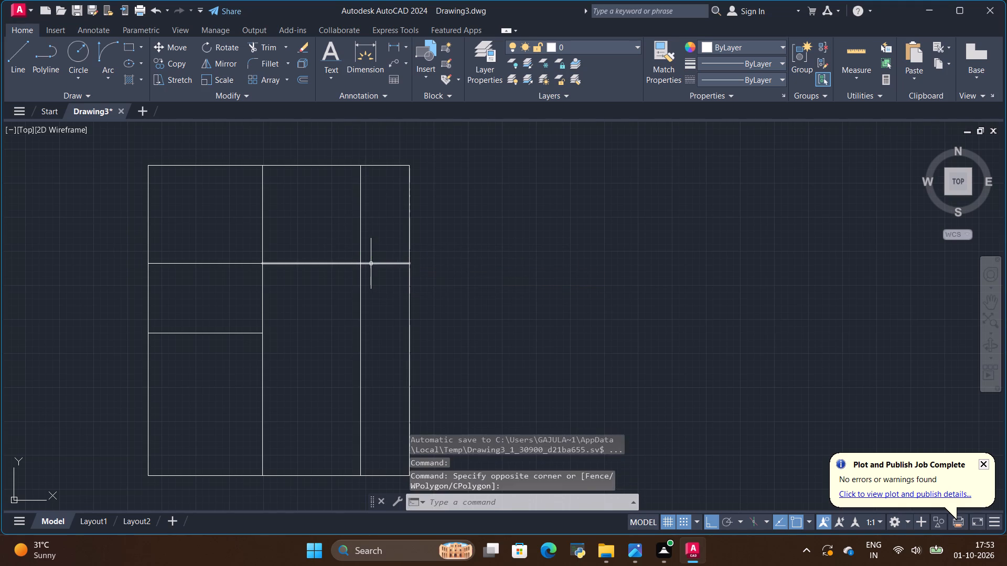
key(Escape)
click(371, 263)
click(168, 64)
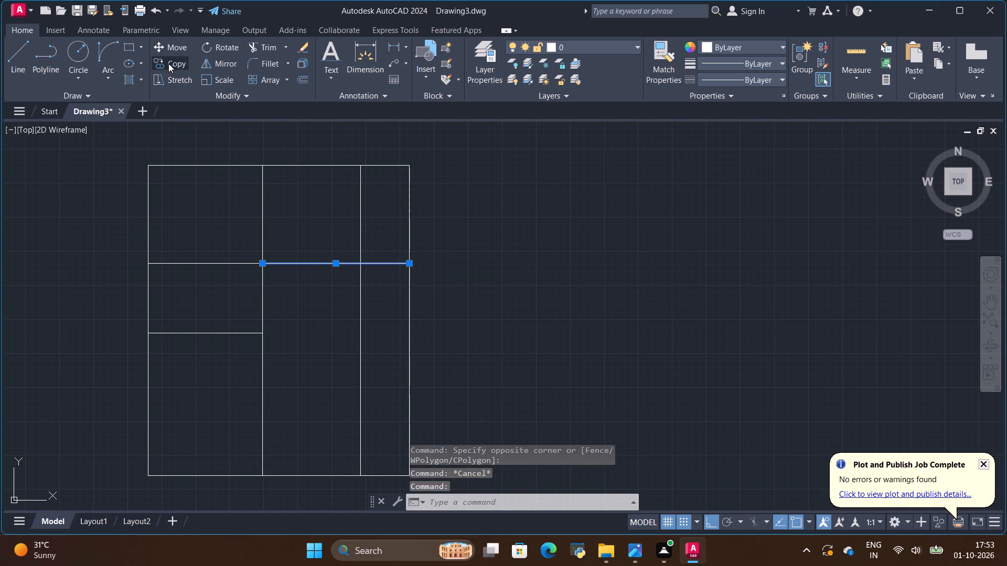
click(325, 263)
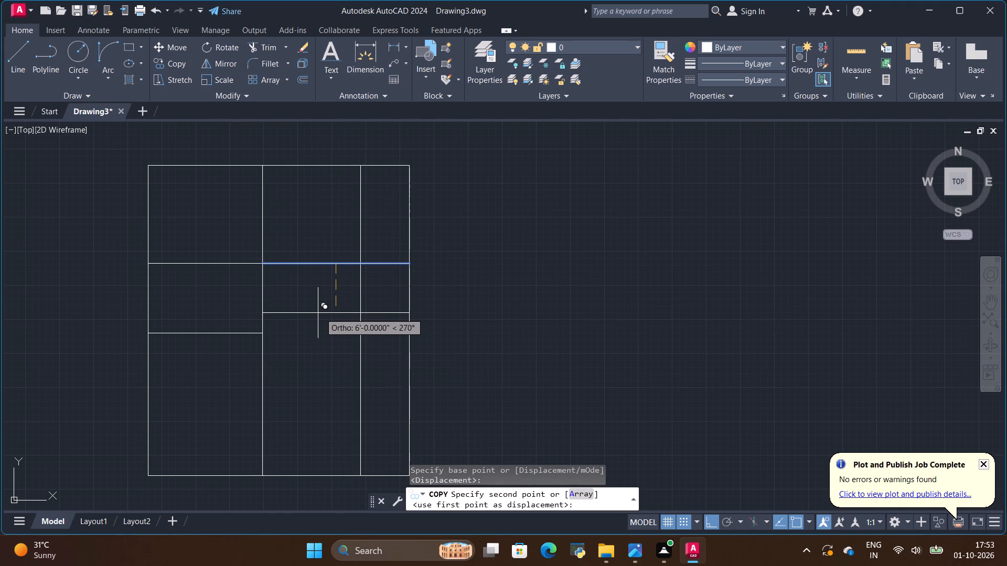
key(BackSpace)
key(BackSpace)
text(15)
text('6)
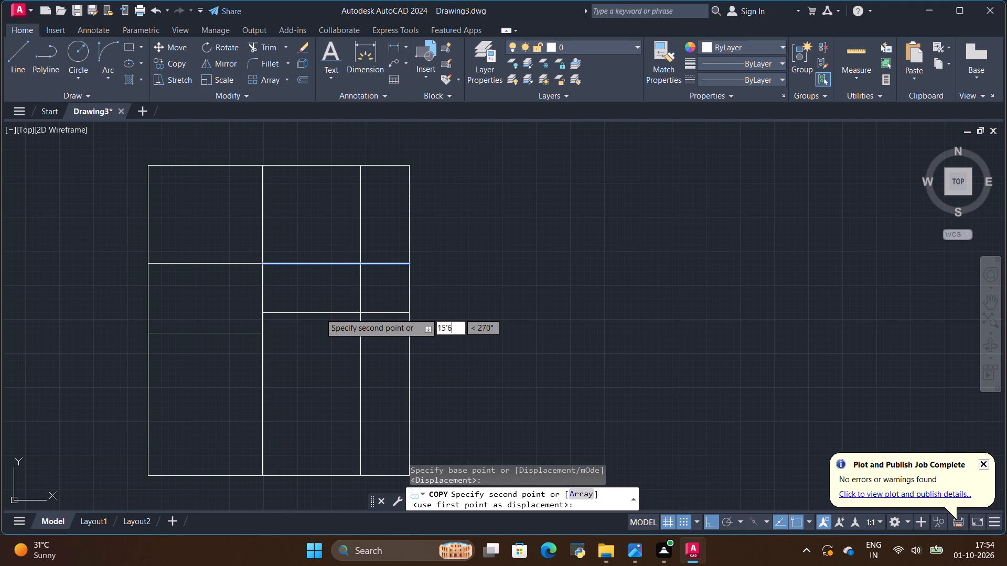
key(shift+quotedbl)
key(Return)
key(Escape)
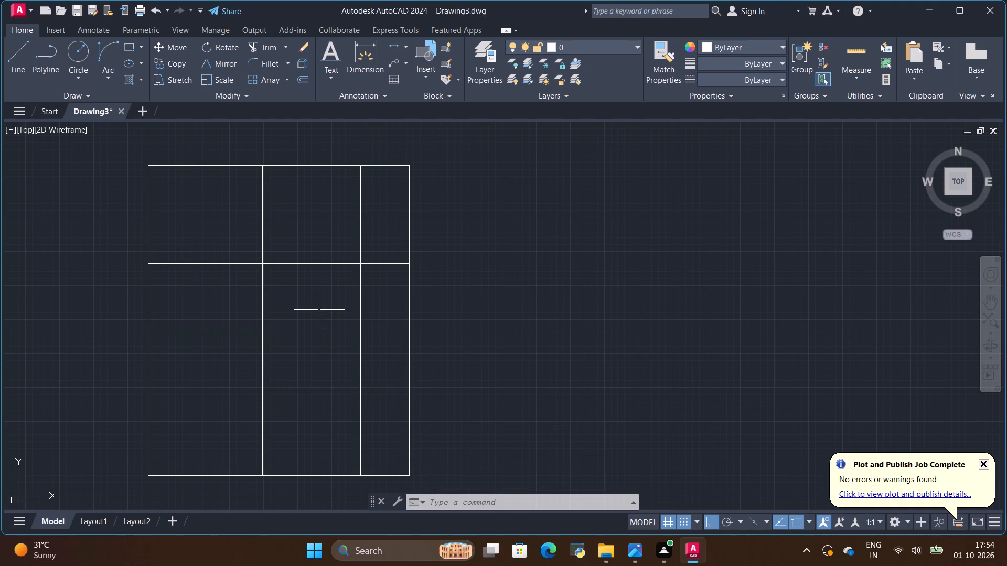
Examine the hall/dining, verandah and stair layout on the floor plan image and compare it with the drawing.
key(alt+Tab)
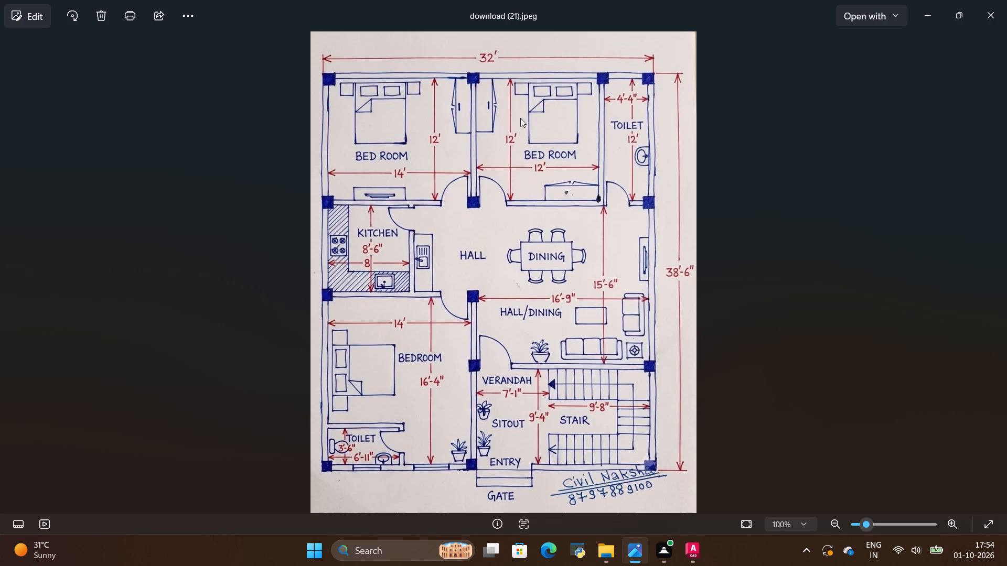
scroll(460, 48, up, 1)
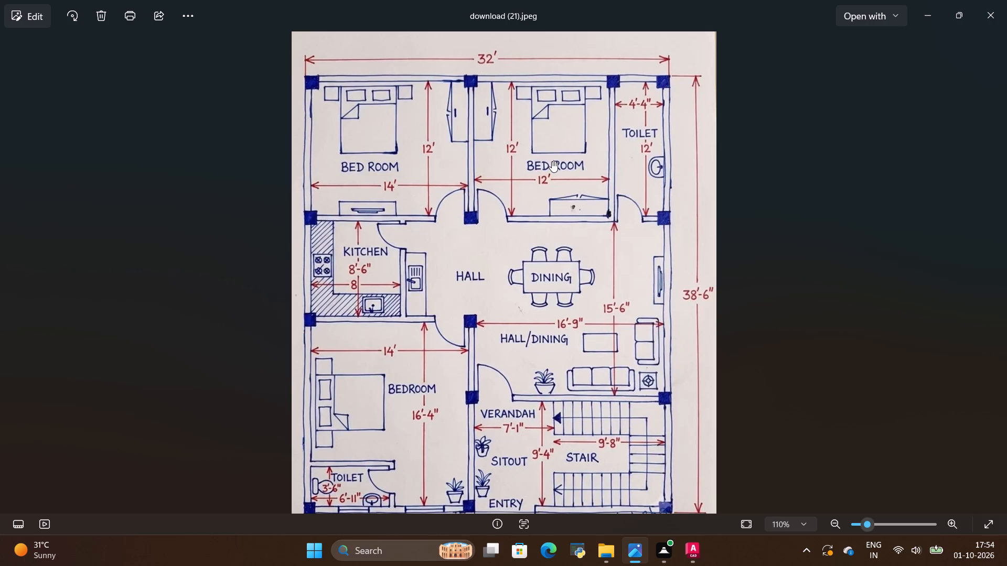
scroll(533, 290, down, 1)
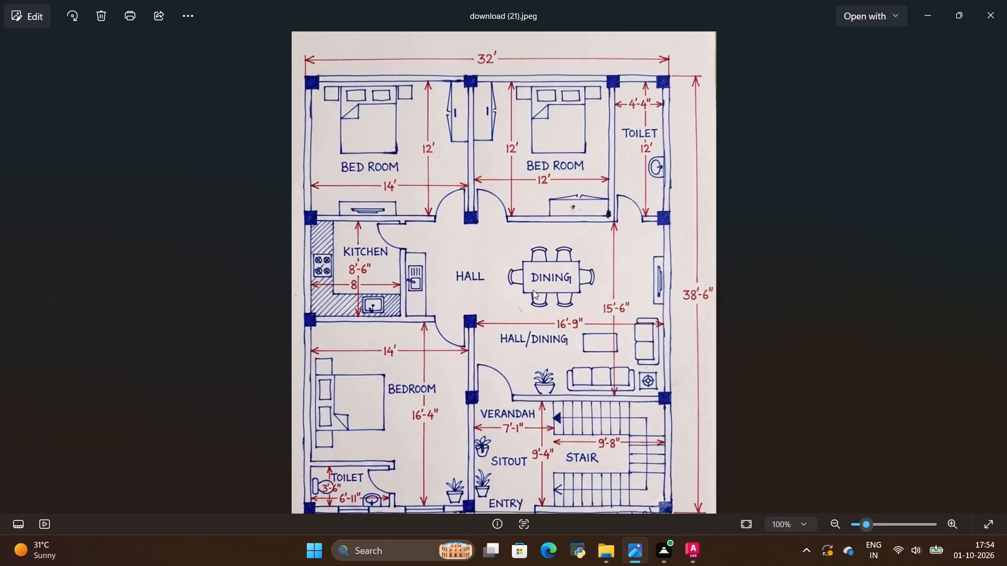
scroll(533, 290, down, 1)
scroll(390, 54, up, 1)
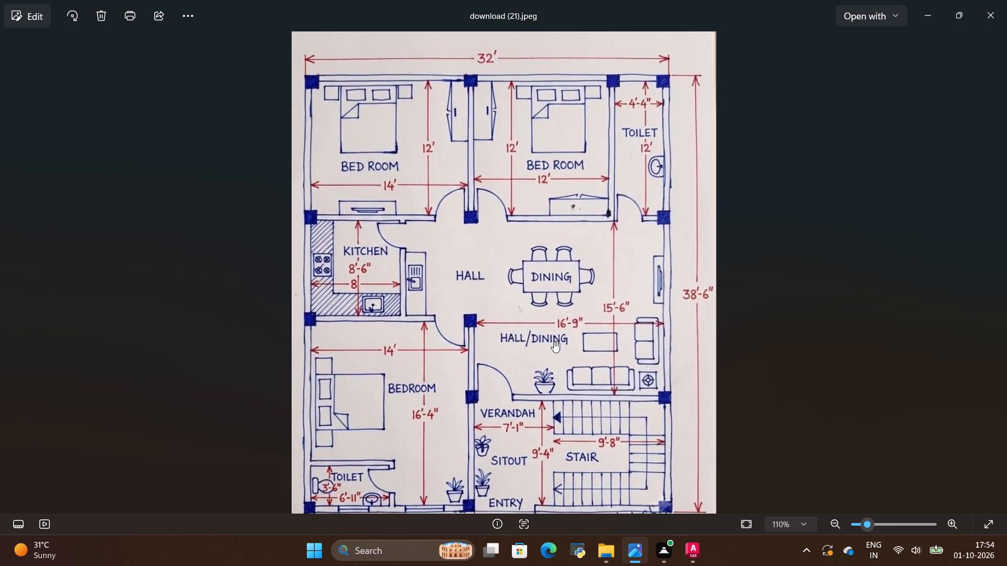
scroll(553, 330, down, 2)
key(alt+Tab)
key(alt+Tab)
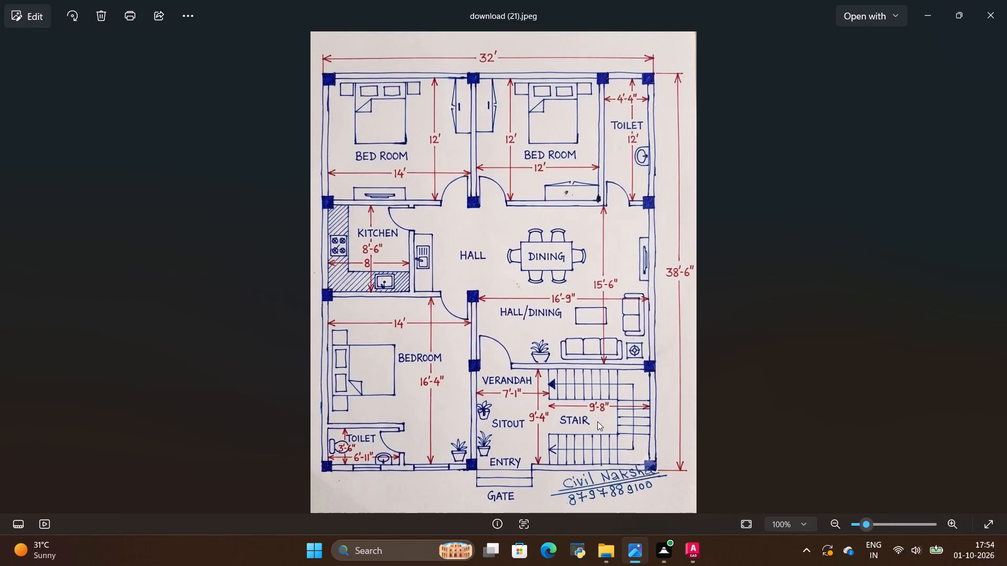
scroll(545, 478, up, 2)
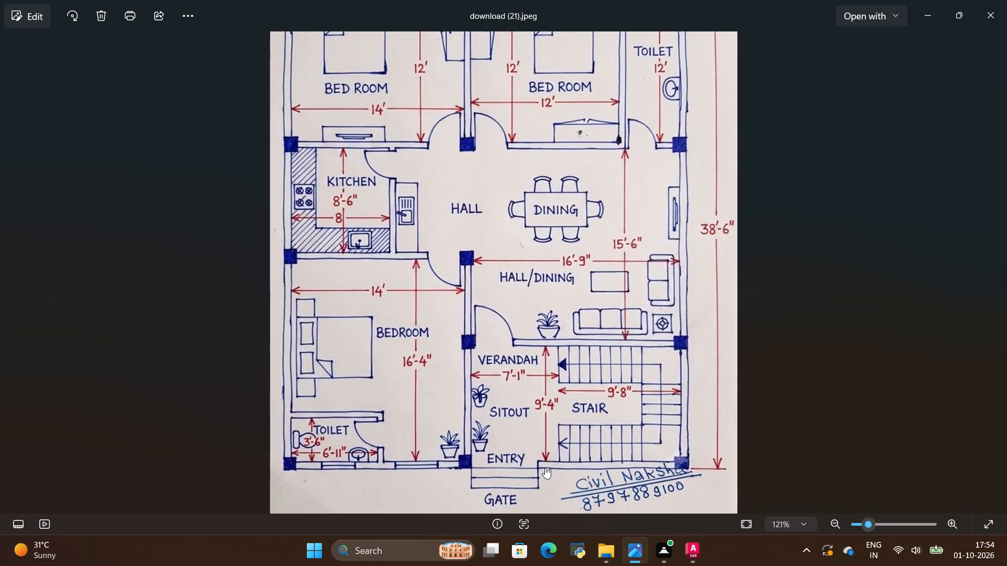
key(alt+Tab)
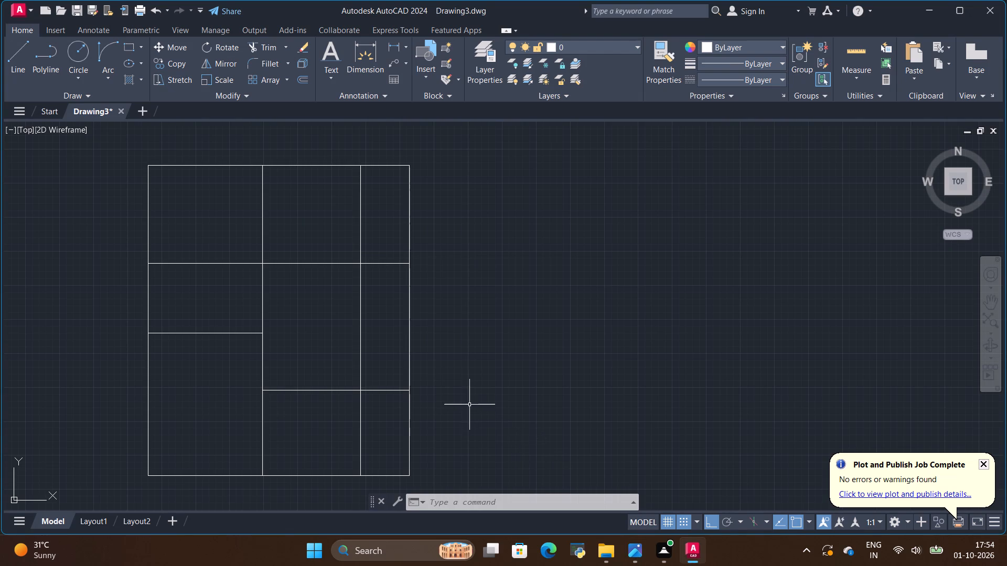
scroll(470, 397, down, 2)
key(alt+Tab)
key(alt+Tab)
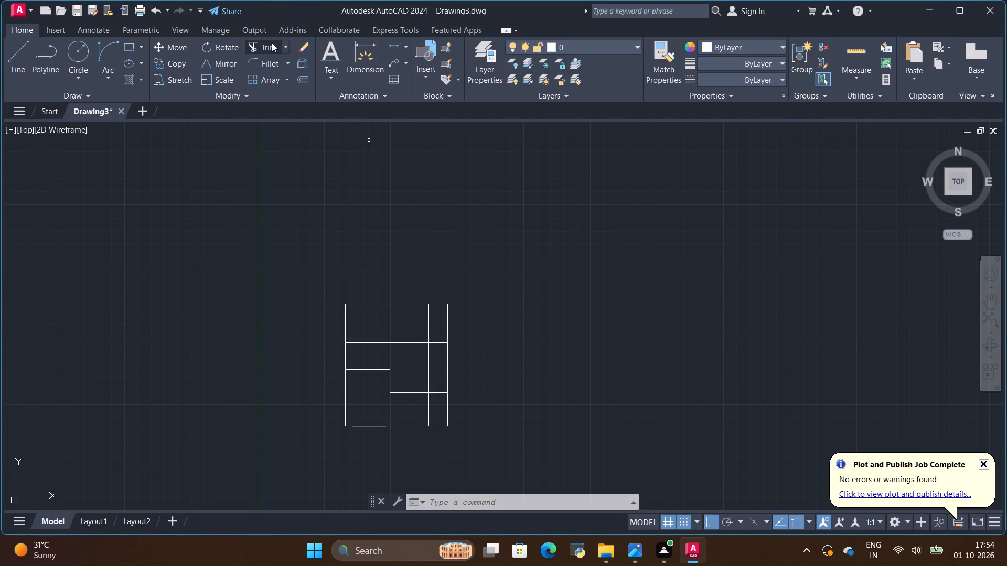
Trim away the part of the second inner vertical line that crosses the hall/dining area.
click(272, 43)
scroll(424, 326, up, 2)
drag(451, 392, 422, 410)
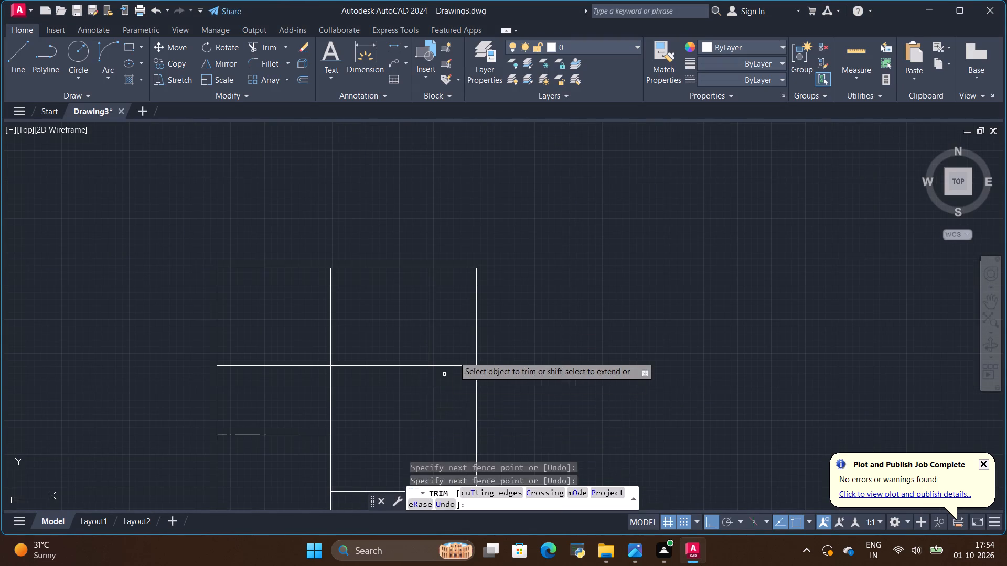
scroll(465, 334, down, 2)
scroll(424, 388, up, 1)
Examine the verandah, sitout and stair dimensions on the floor plan image.
key(alt+Tab)
scroll(517, 318, down, 1)
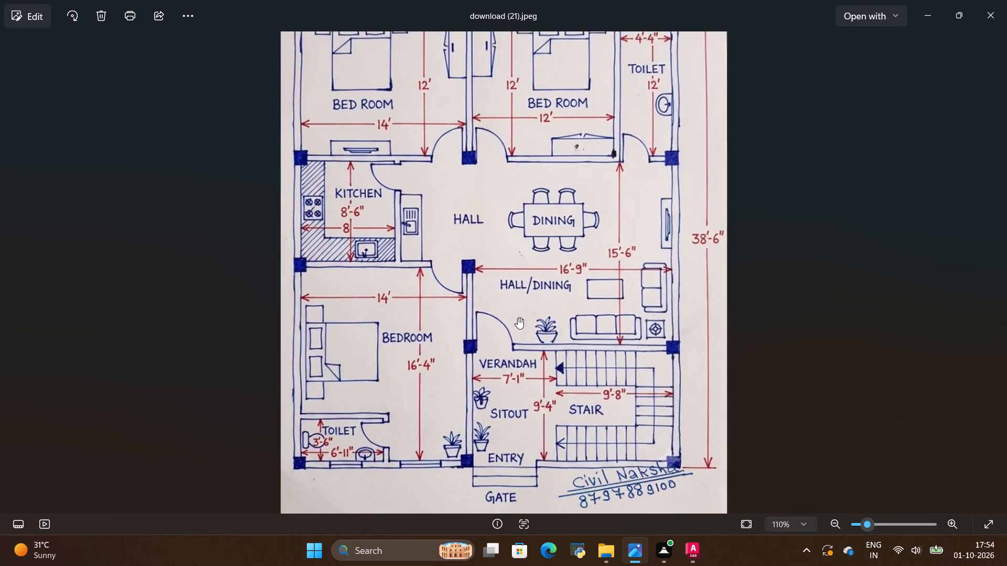
key(alt+Tab)
key(alt+Tab)
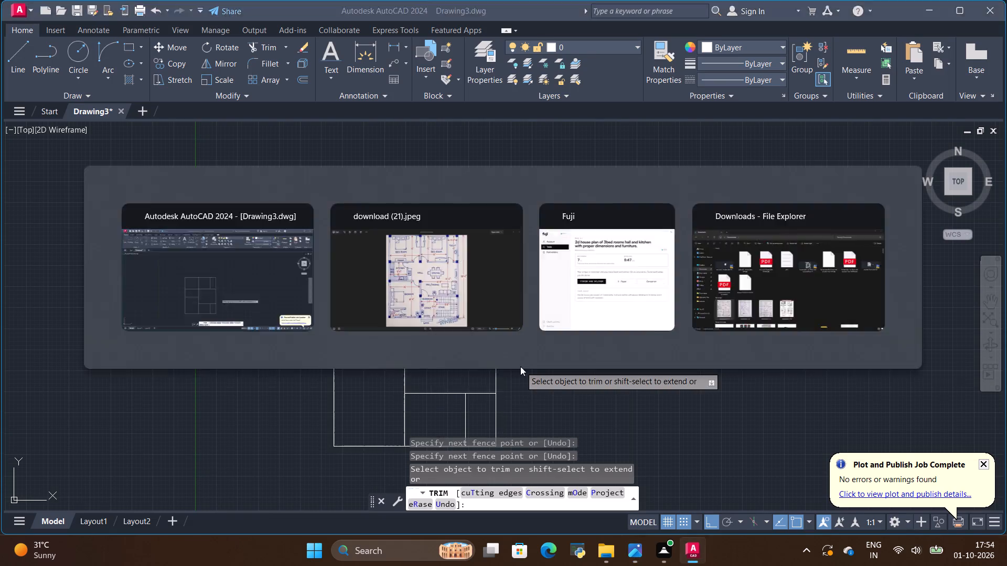
scroll(514, 287, down, 3)
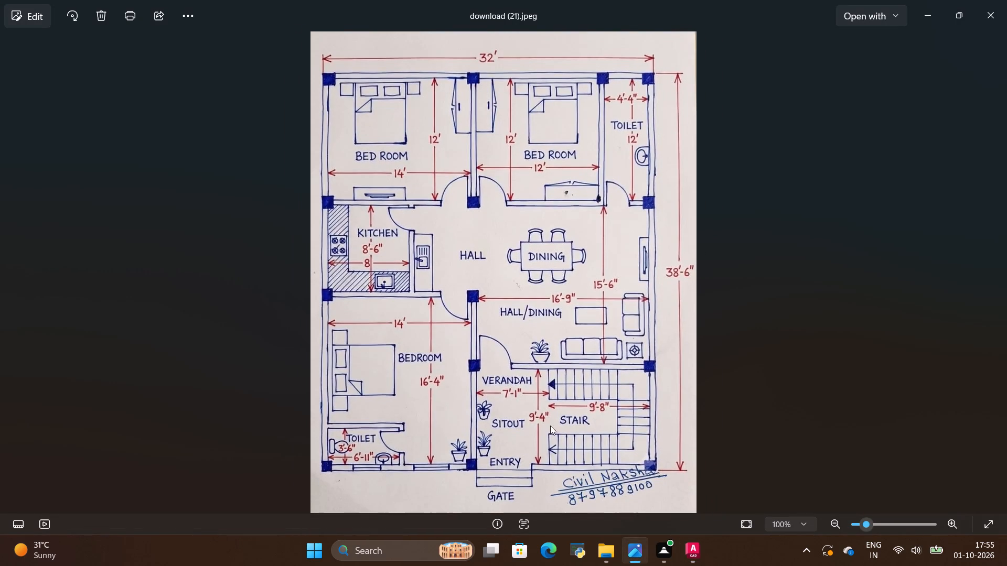
scroll(529, 477, up, 2)
key(alt+Tab)
key(alt+Tab)
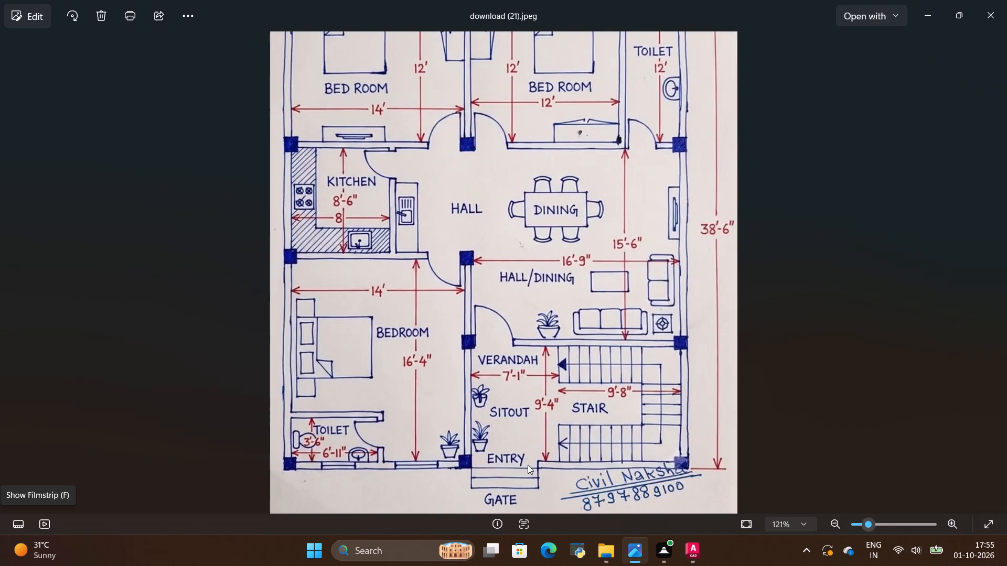
key(alt+Tab)
Draw a vertical line along the bedroom/verandah wall from the hall/dining room's lower wall down to the bottom of the outline.
scroll(489, 324, down, 1)
scroll(441, 420, up, 2)
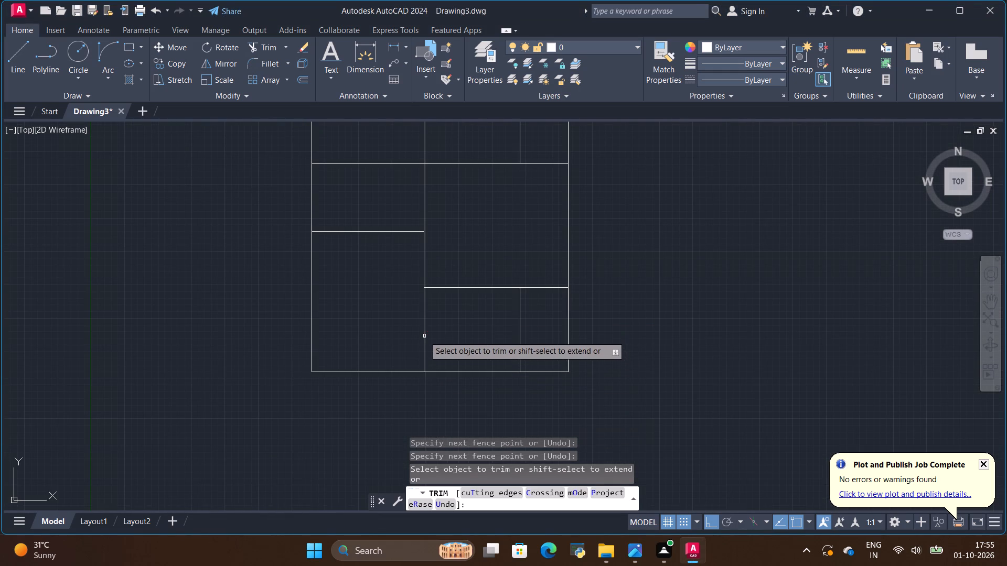
key(space)
click(425, 338)
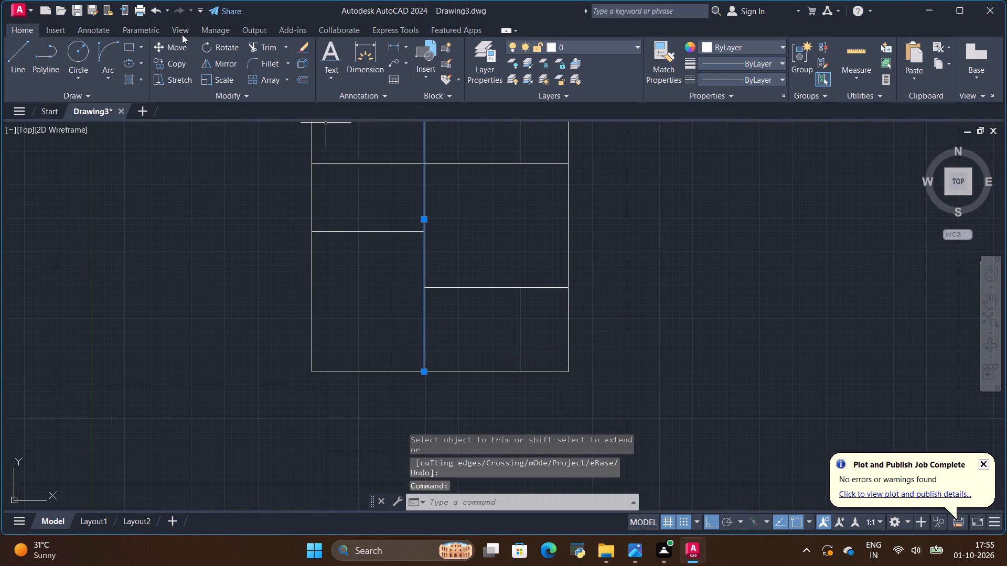
click(20, 58)
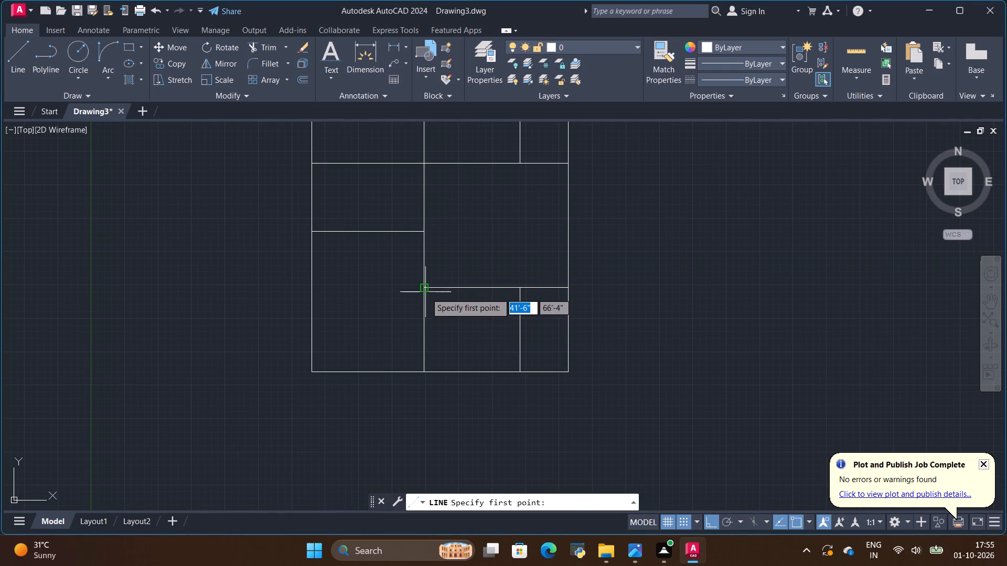
click(423, 291)
click(425, 367)
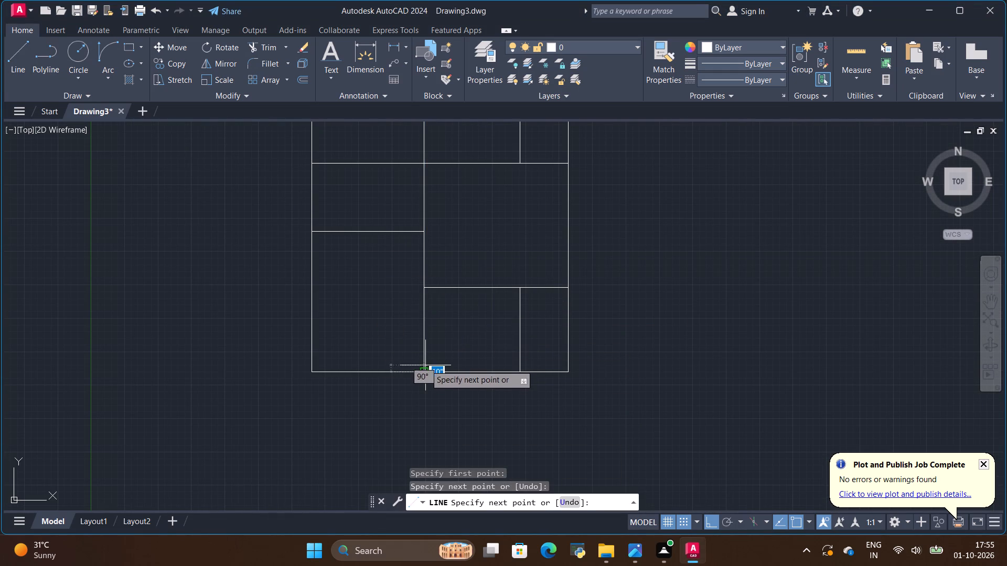
key(space)
Copy the new bedroom/verandah wall line 7'1" to the right to form the divider between verandah and stair.
click(425, 340)
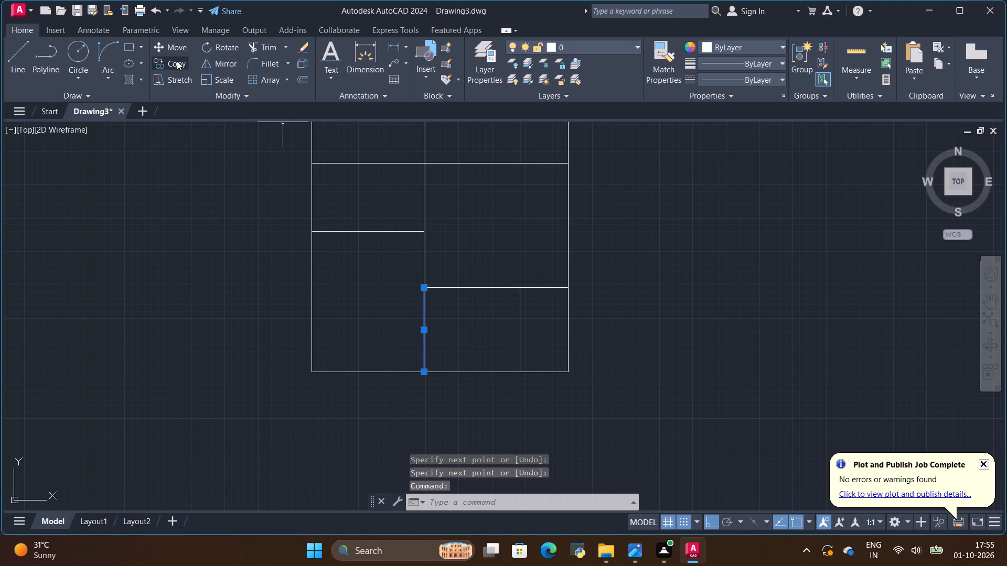
click(177, 61)
click(424, 323)
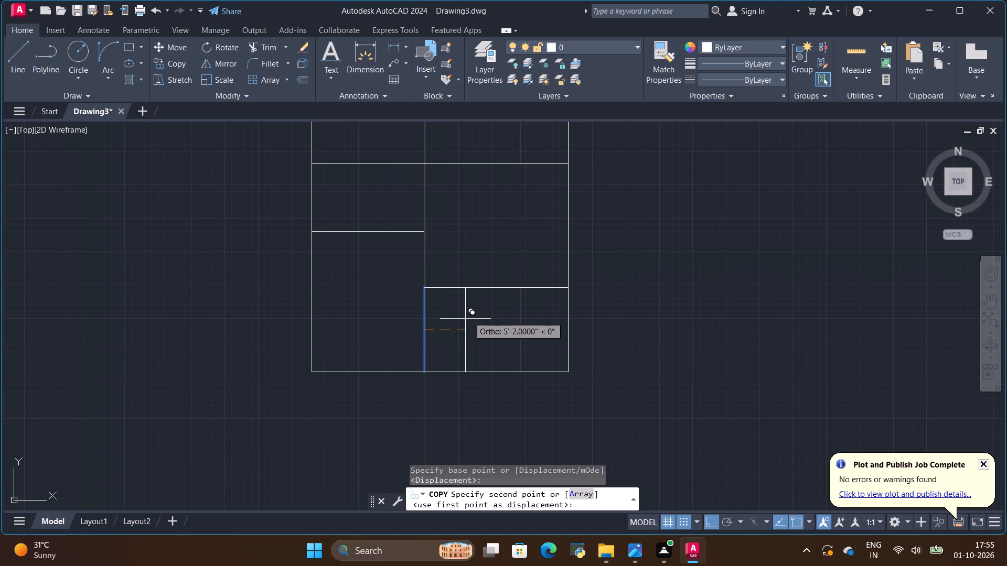
key(BackSpace)
key(BackSpace)
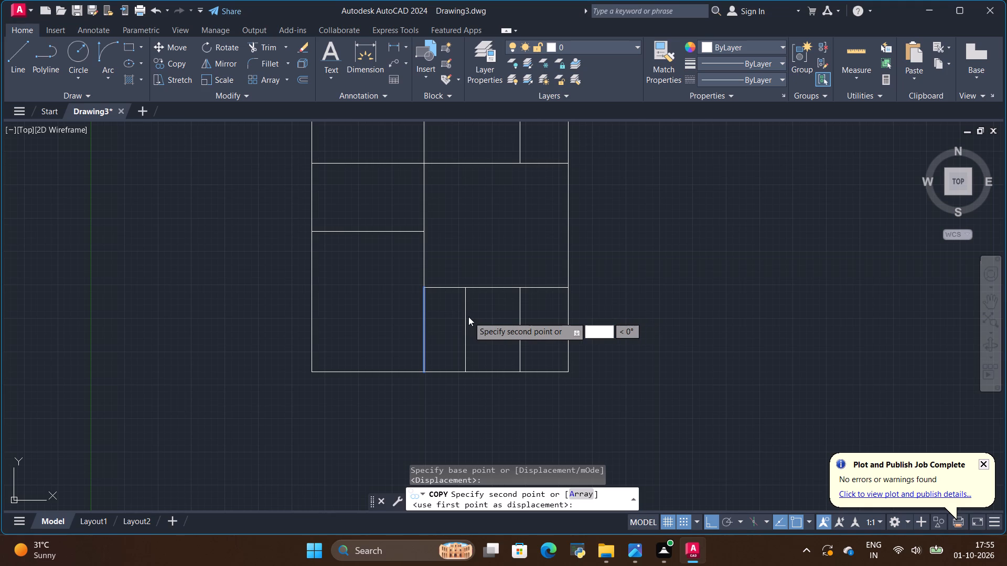
key(7)
text('1)
key(shift+quotedbl)
key(Return)
key(Escape)
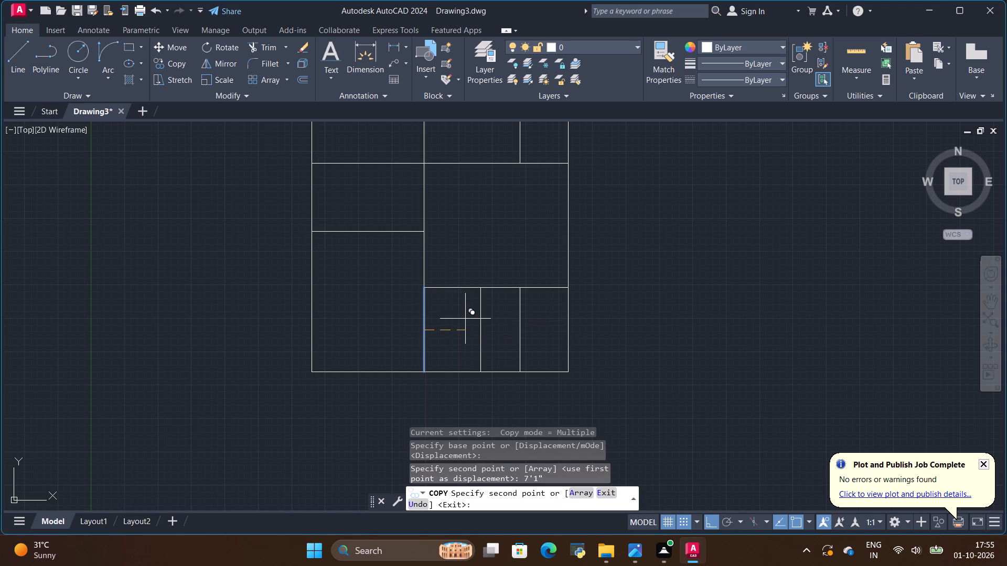
Check the stair area on the floor plan image and trim away the leftover vertical line crossing it in the drawing.
key(alt+Tab)
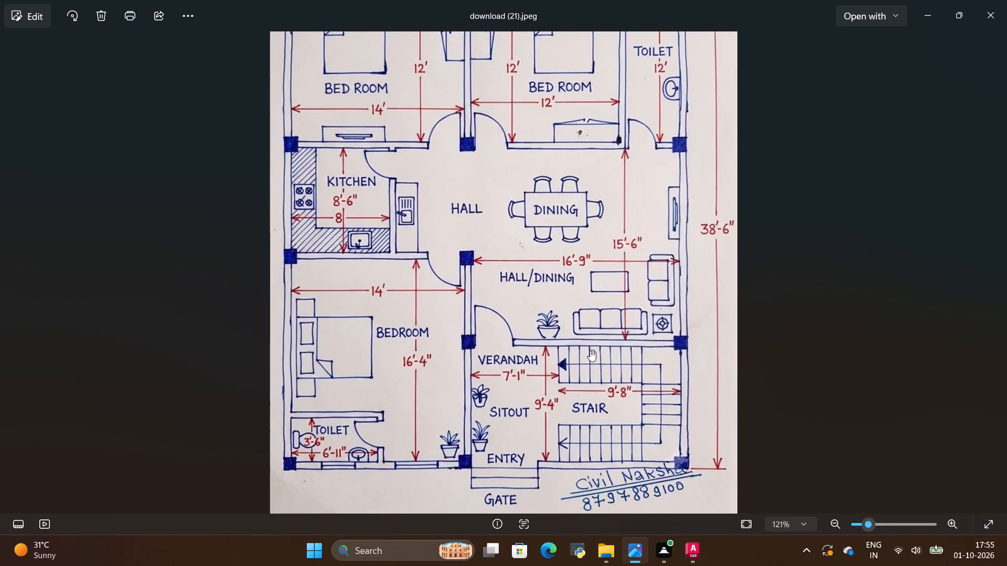
key(alt+Tab)
key(alt+Tab)
scroll(541, 363, down, 2)
key(alt+Tab)
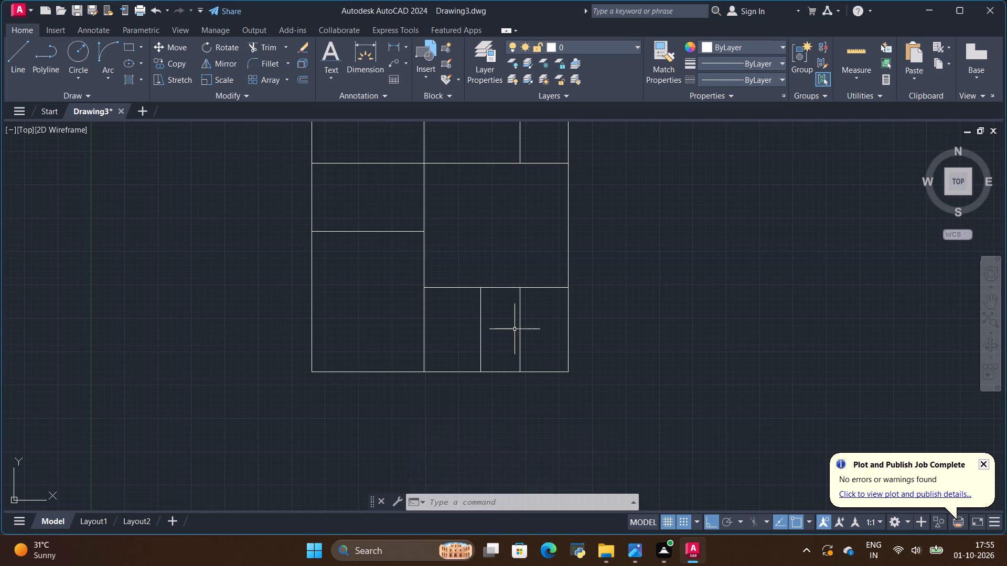
click(262, 46)
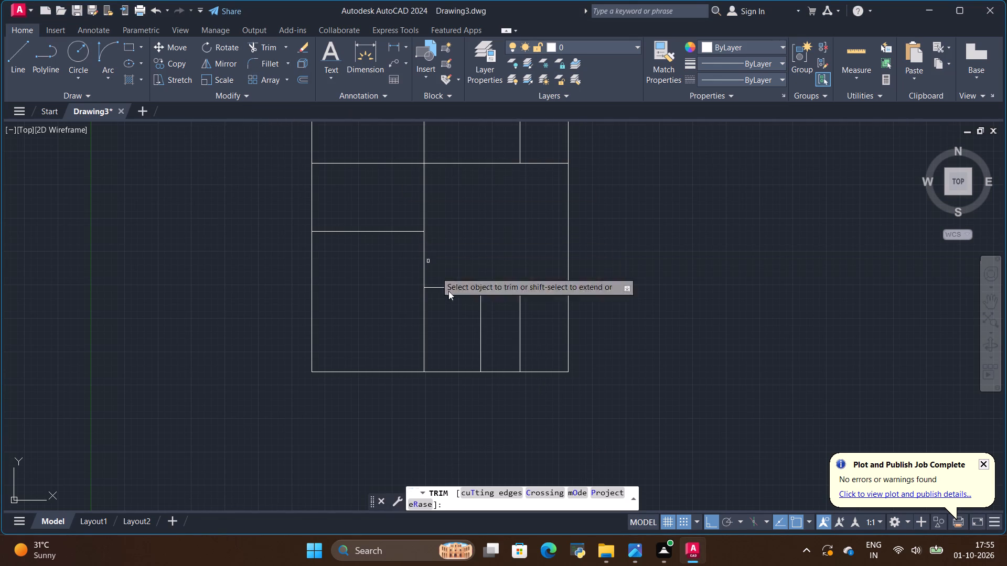
scroll(490, 342, up, 1)
drag(540, 322, 532, 343)
scroll(545, 317, down, 2)
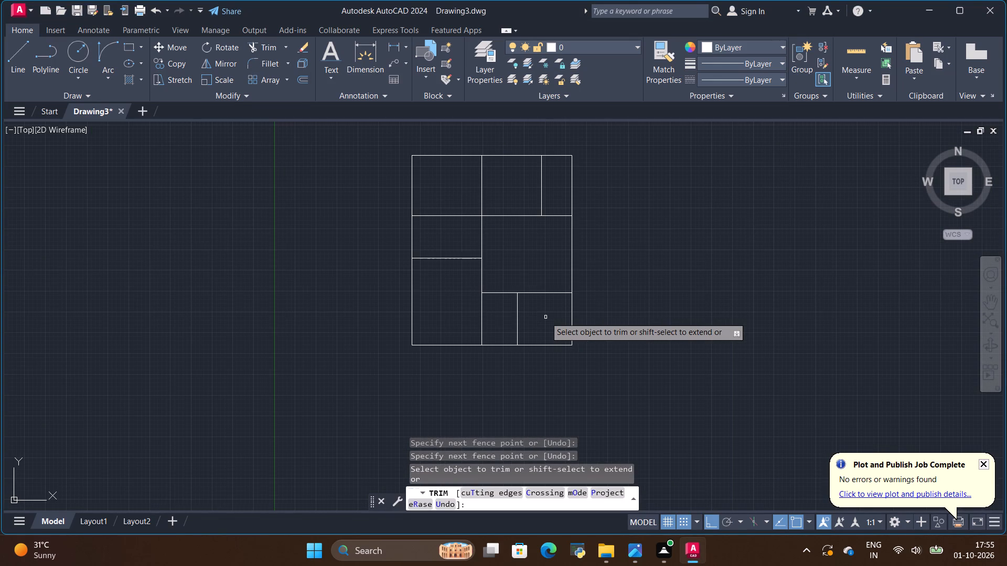
Examine the room layout and dimensions on the floor plan image and compare them with the drawn walls.
key(alt+Tab)
scroll(545, 317, down, 1)
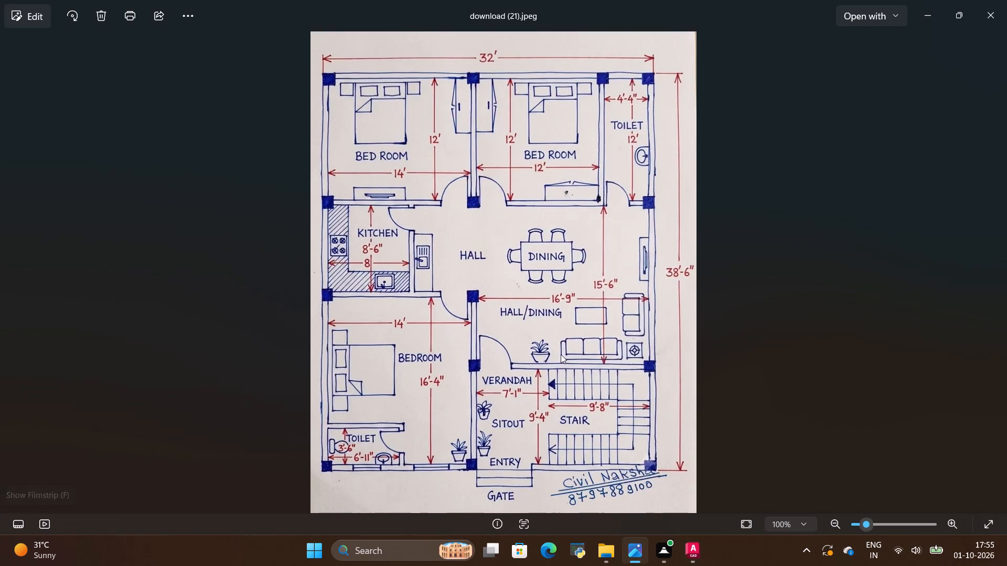
scroll(513, 461, up, 2)
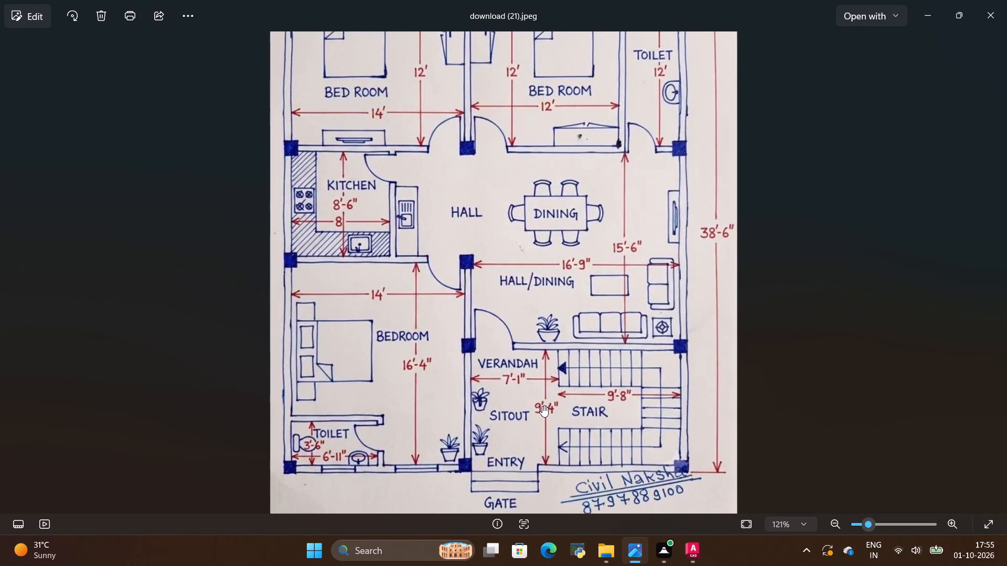
key(alt+Tab)
key(alt+Tab)
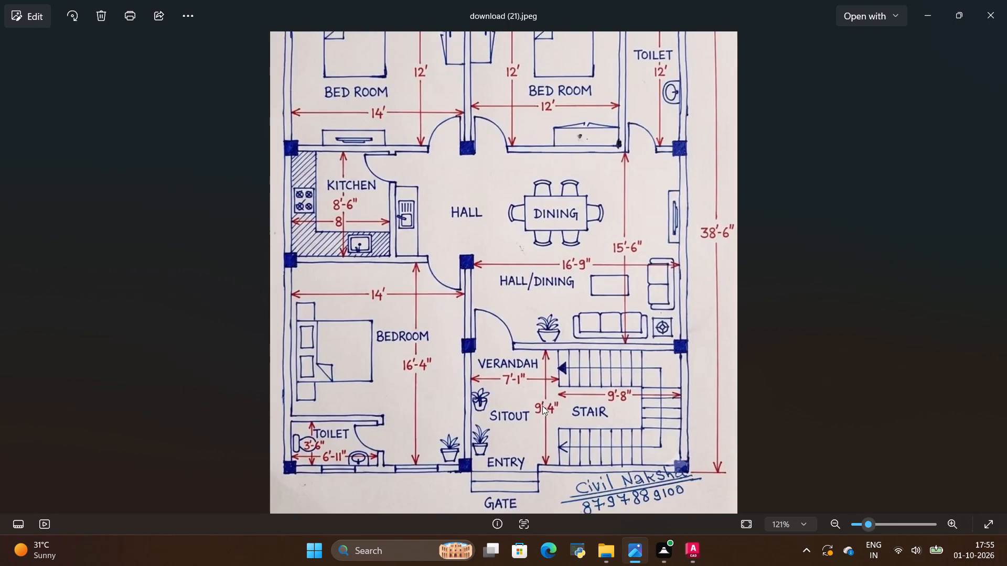
key(alt+Tab)
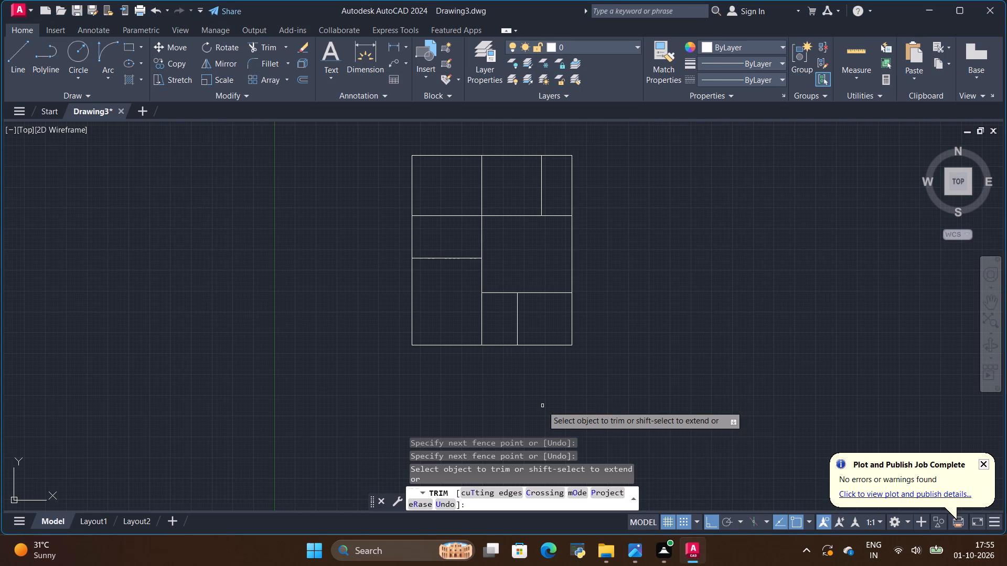
key(alt+Tab)
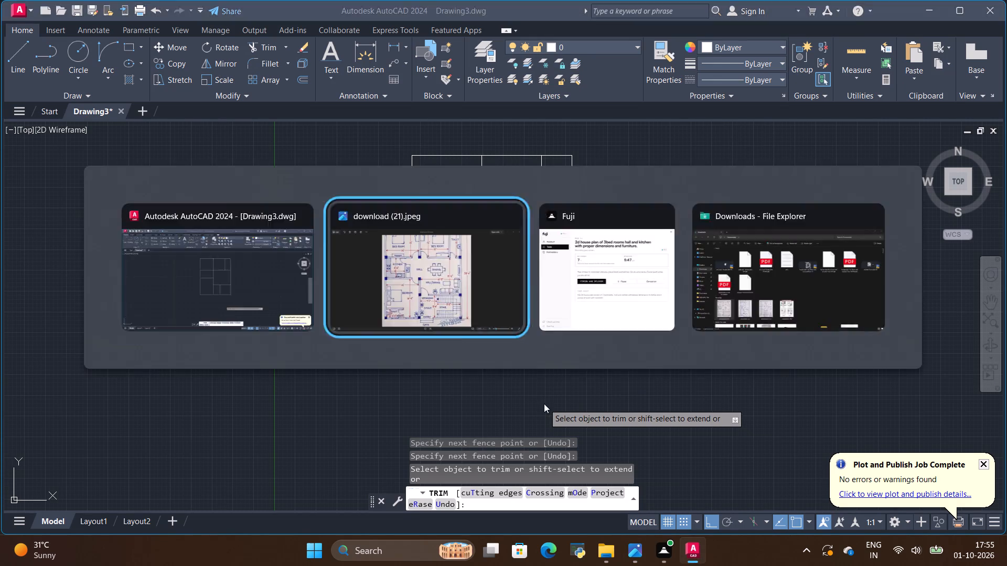
scroll(544, 404, down, 2)
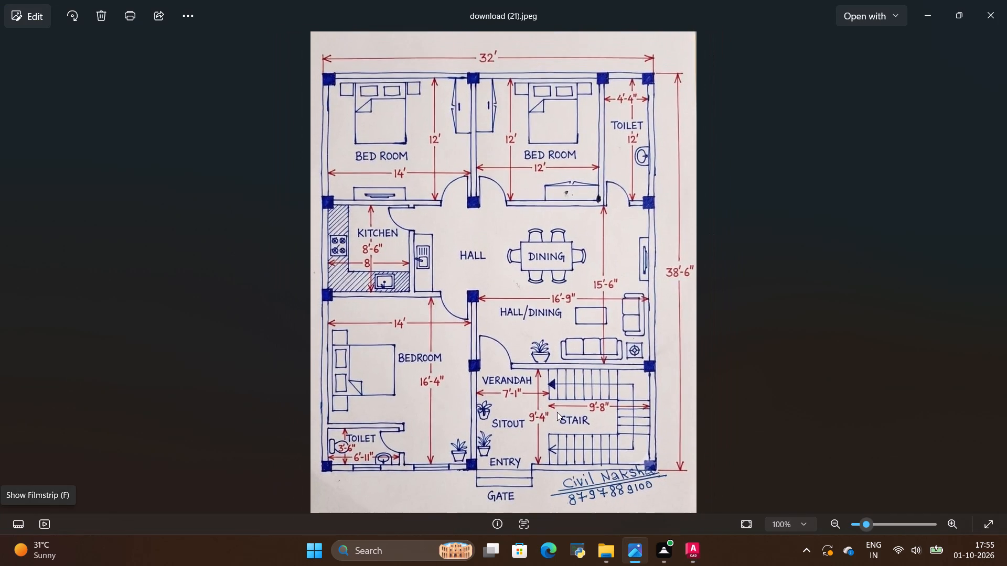
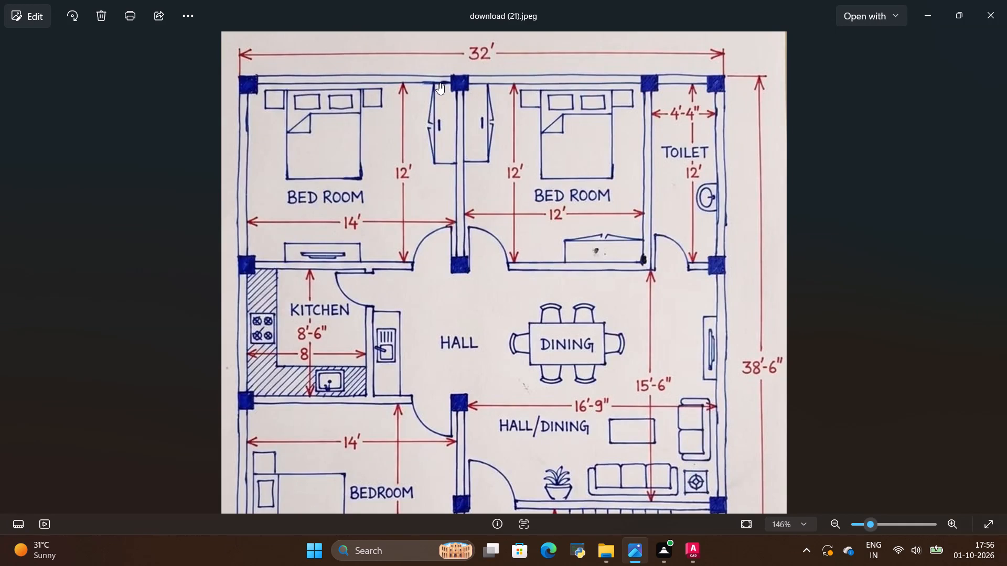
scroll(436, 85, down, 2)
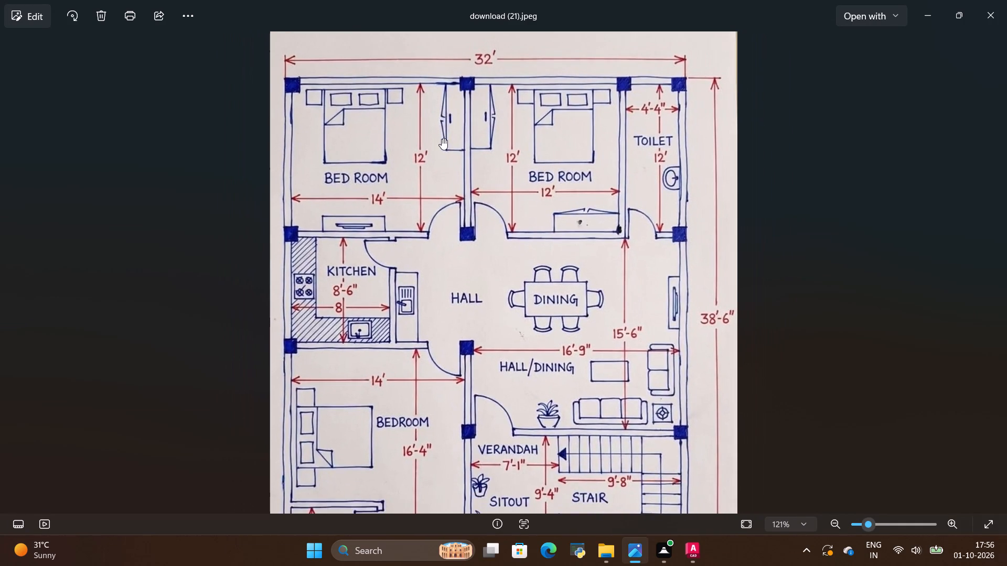
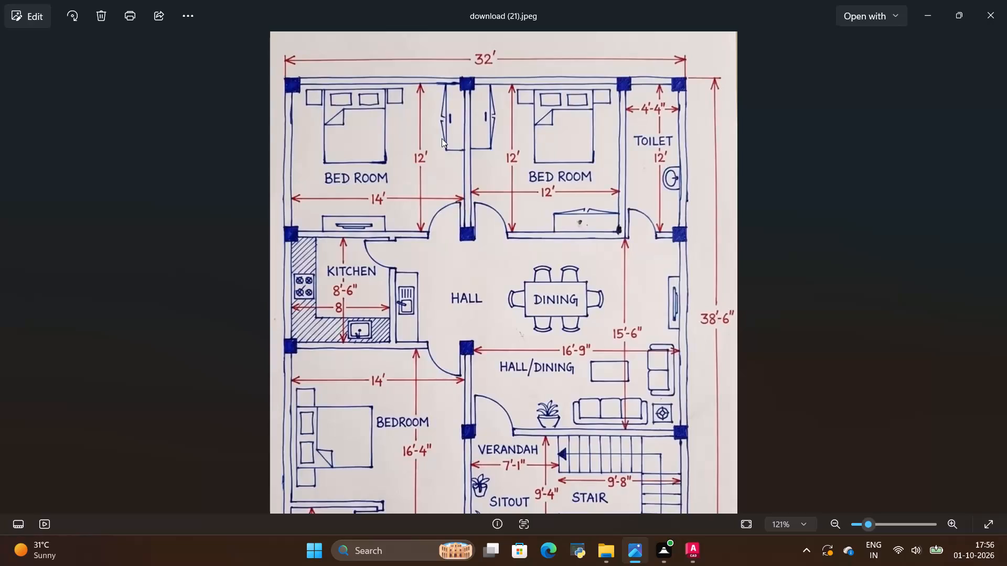
Check the reference plan image, and in AutoCAD copy the outline's top wall line 9" downward.
click(693, 551)
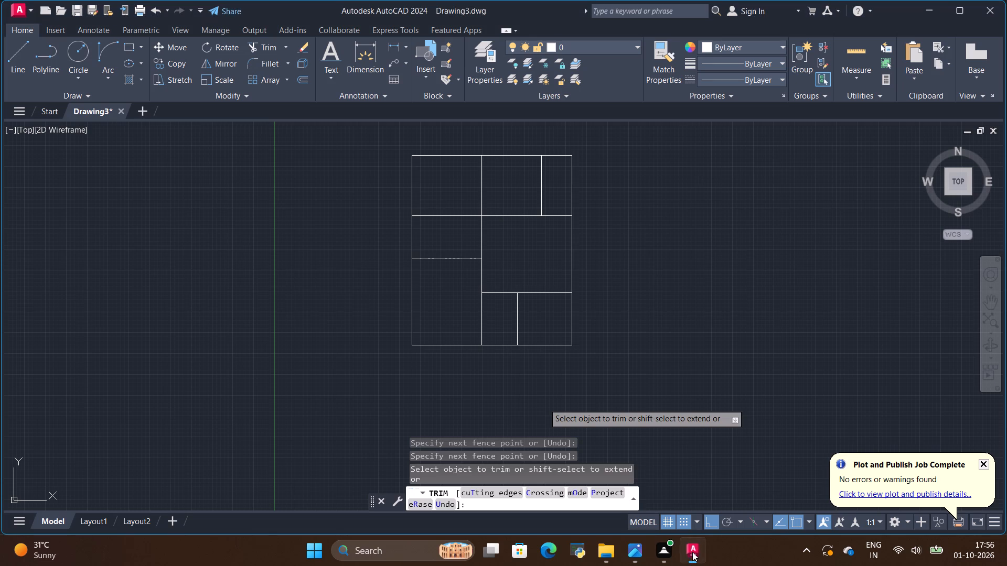
key(alt+Tab)
scroll(497, 273, down, 2)
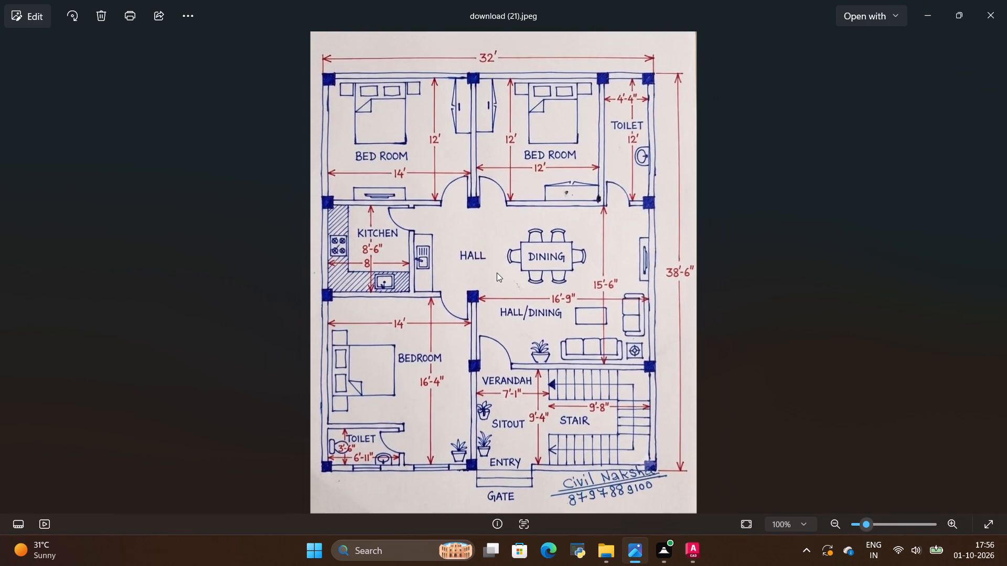
key(alt+Tab)
scroll(457, 155, up, 2)
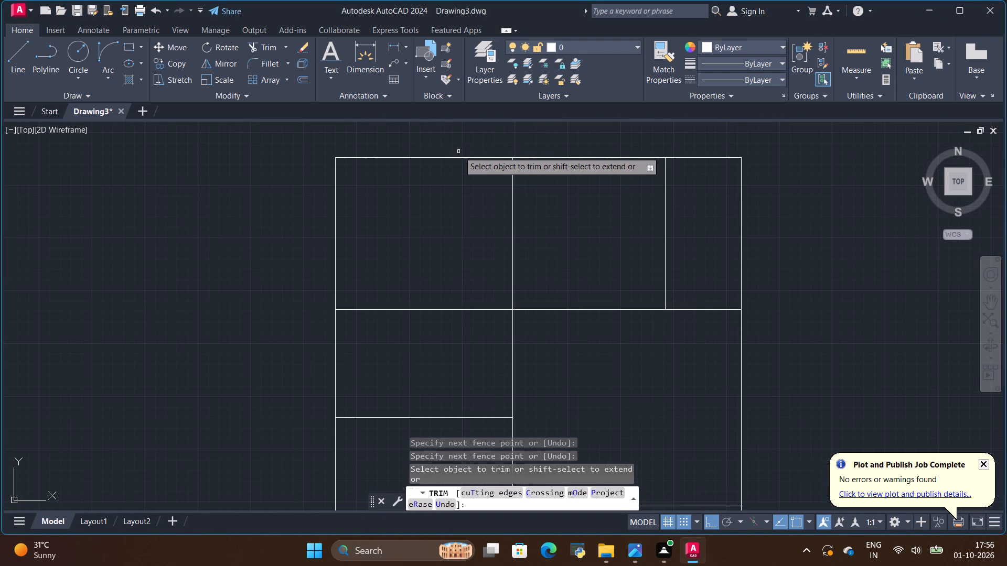
key(space)
click(460, 155)
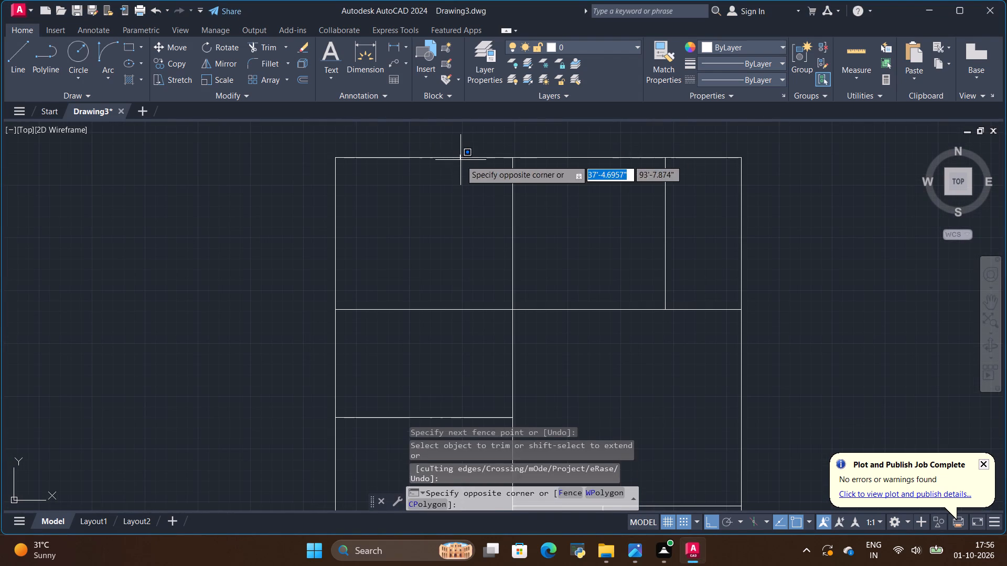
click(460, 160)
click(461, 158)
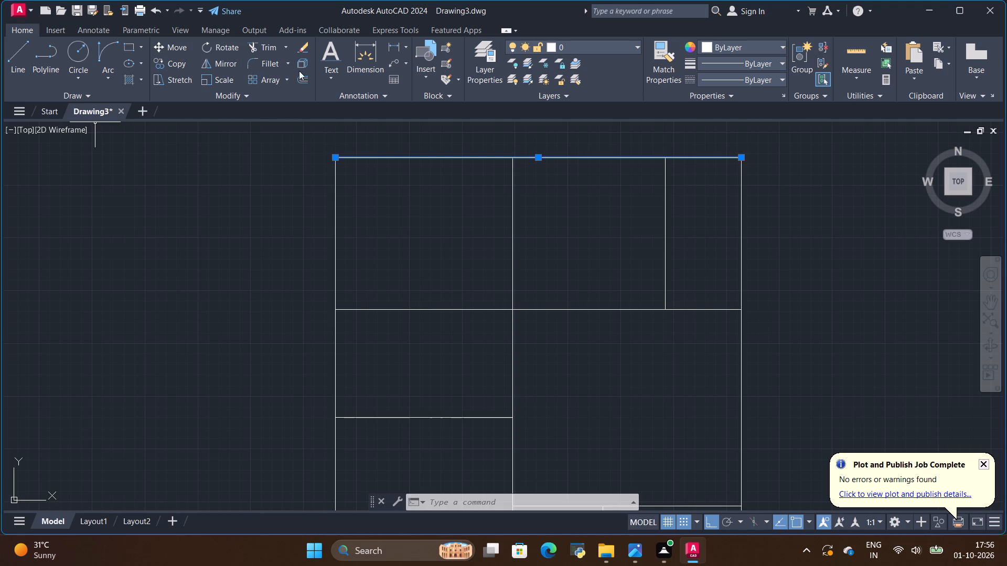
click(174, 62)
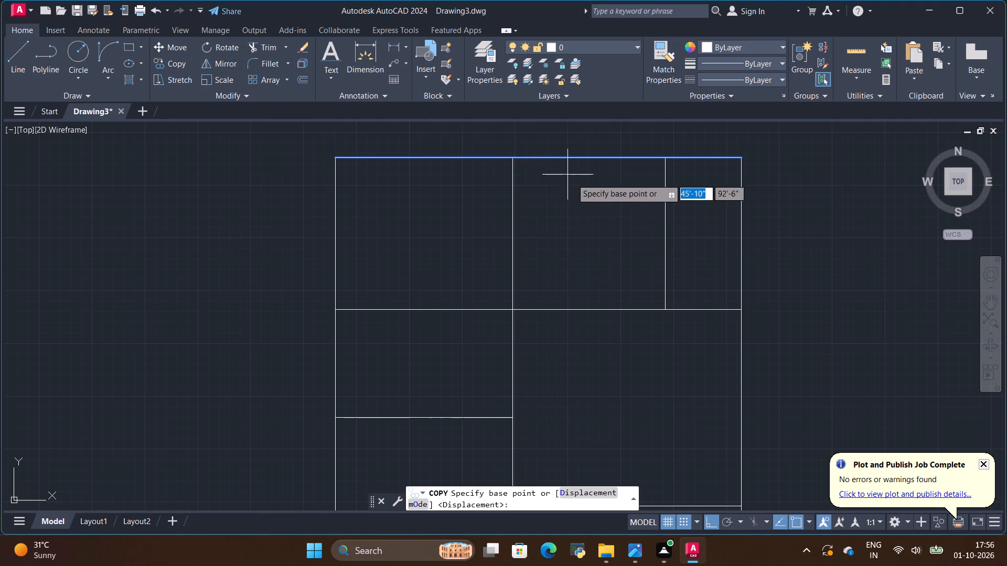
click(536, 157)
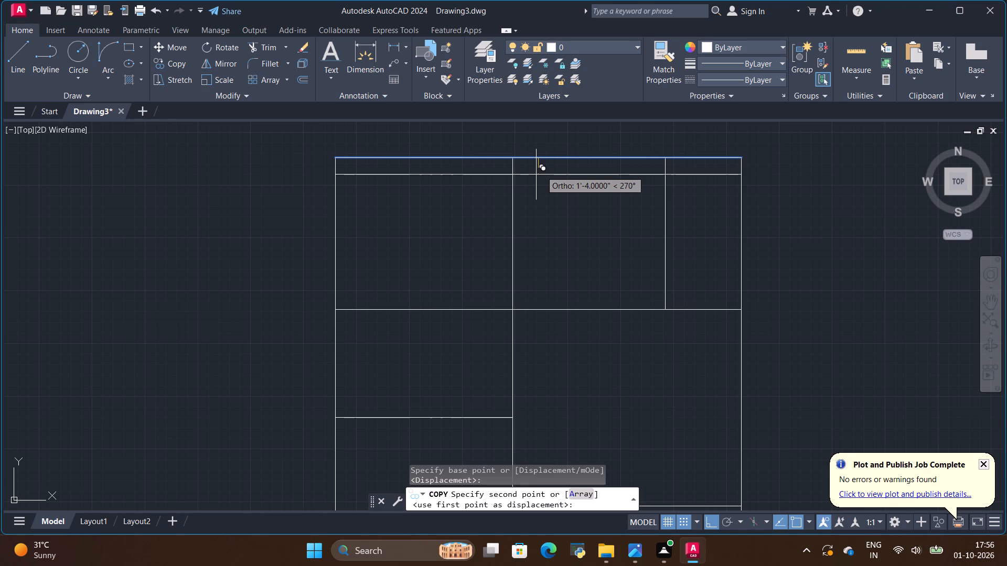
key(BackSpace)
key(BackSpace)
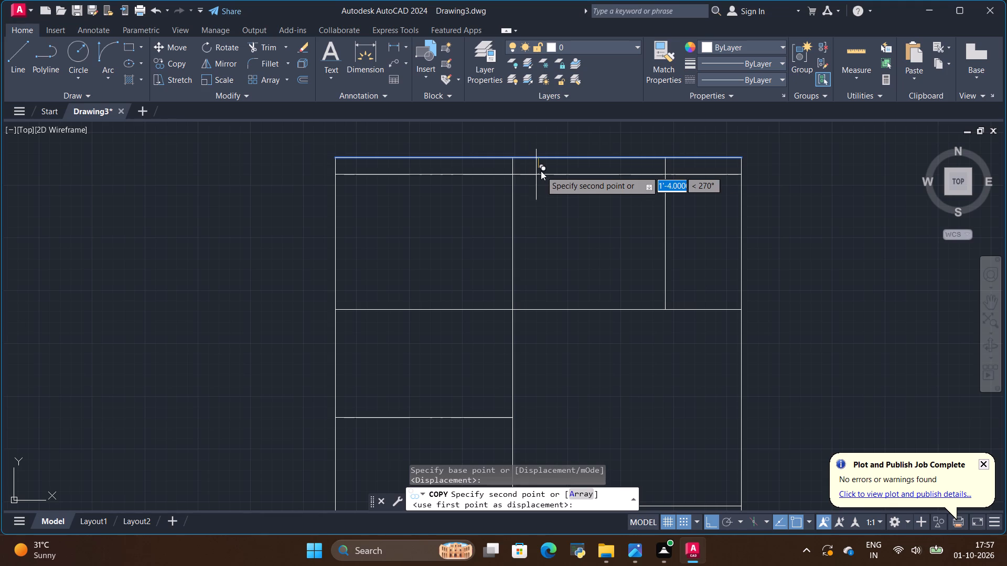
key(9)
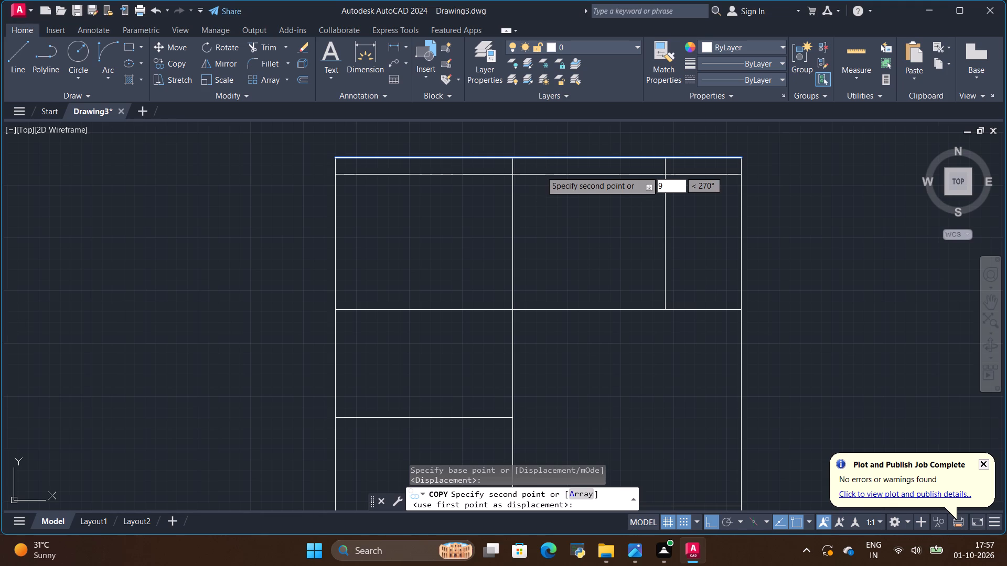
key(shift+quotedbl)
key(Return)
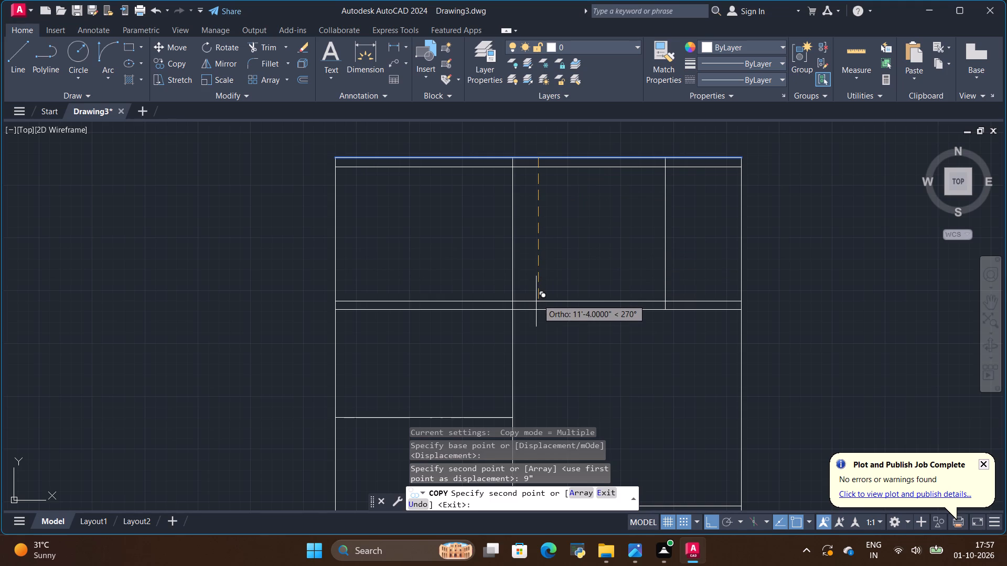
key(Escape)
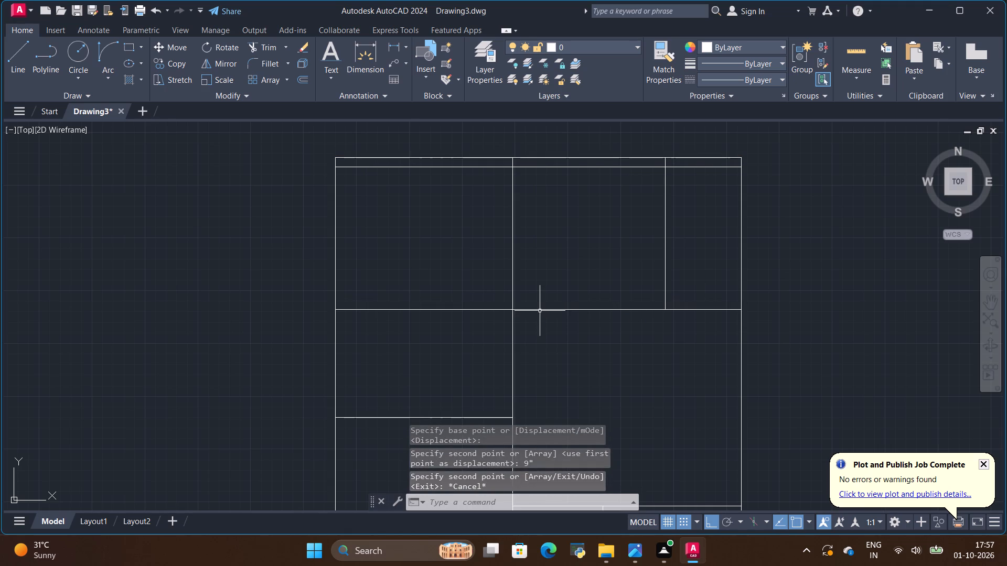
Copy the outline's left wall line 9" inward to form the inner face of the outer wall.
click(336, 232)
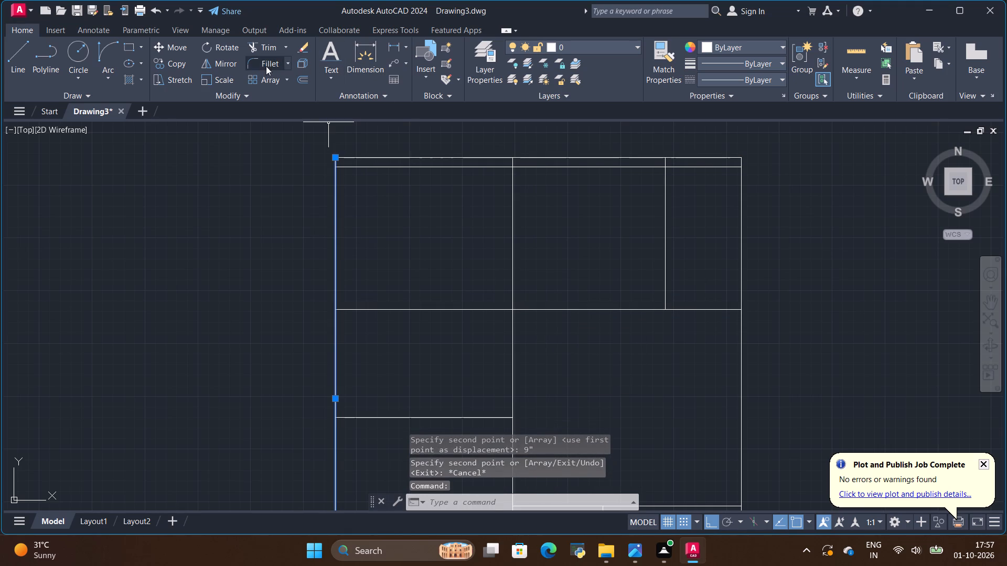
click(182, 66)
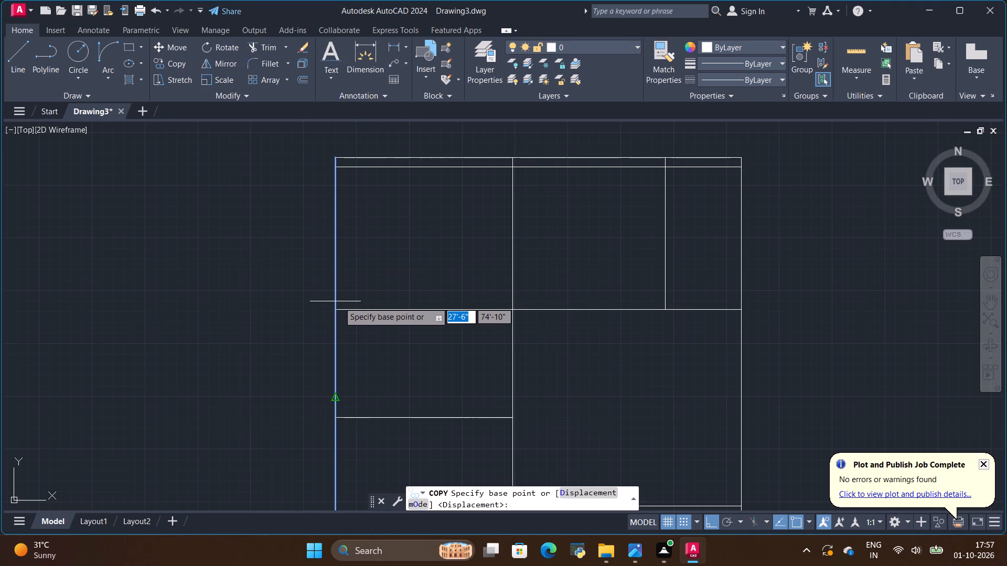
click(338, 309)
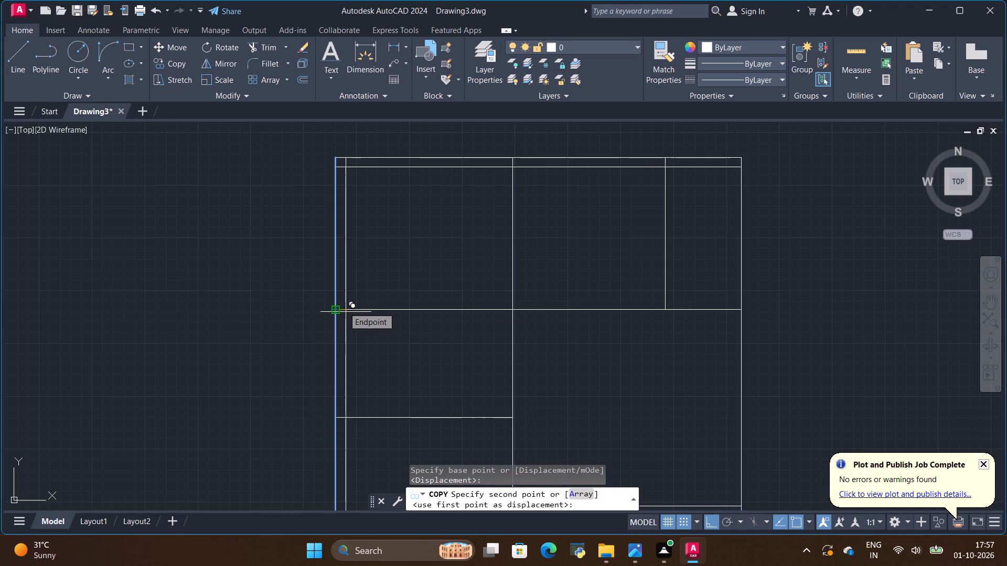
key(BackSpace)
key(BackSpace)
key(9)
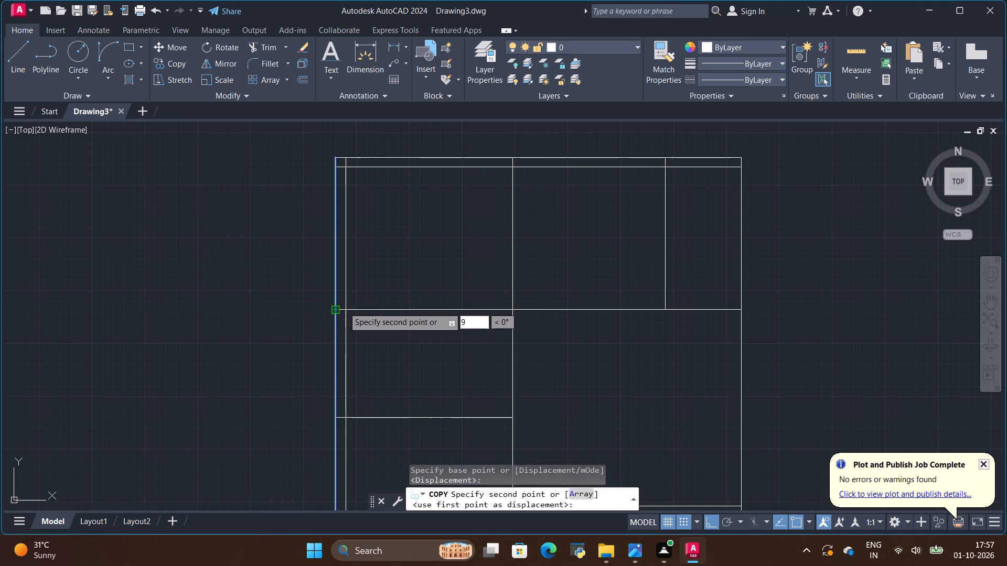
key(shift+quotedbl)
key(Return)
key(Escape)
Copy the outline's right wall line 9" inward to form that outer wall's inner face.
scroll(409, 264, down, 2)
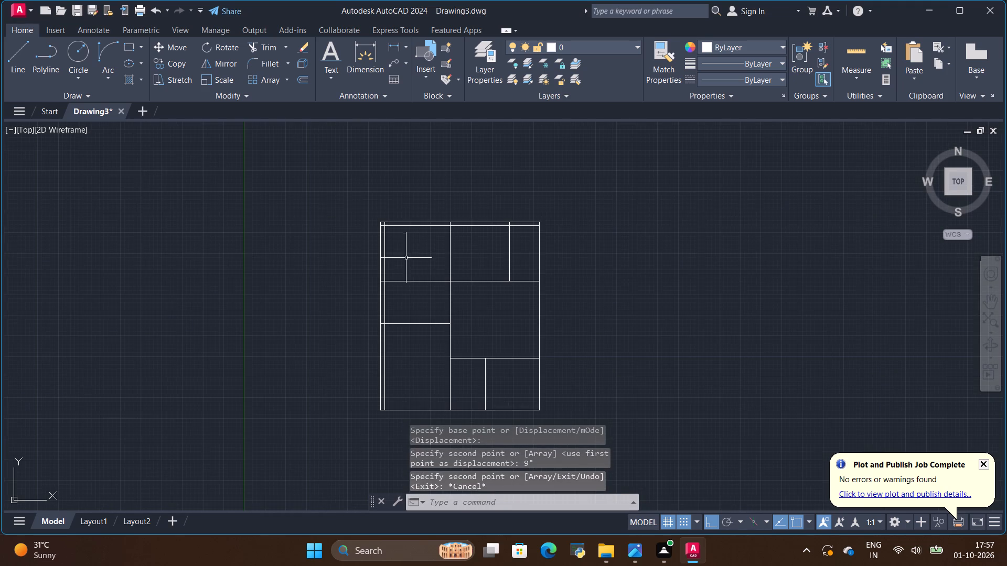
scroll(502, 318, up, 2)
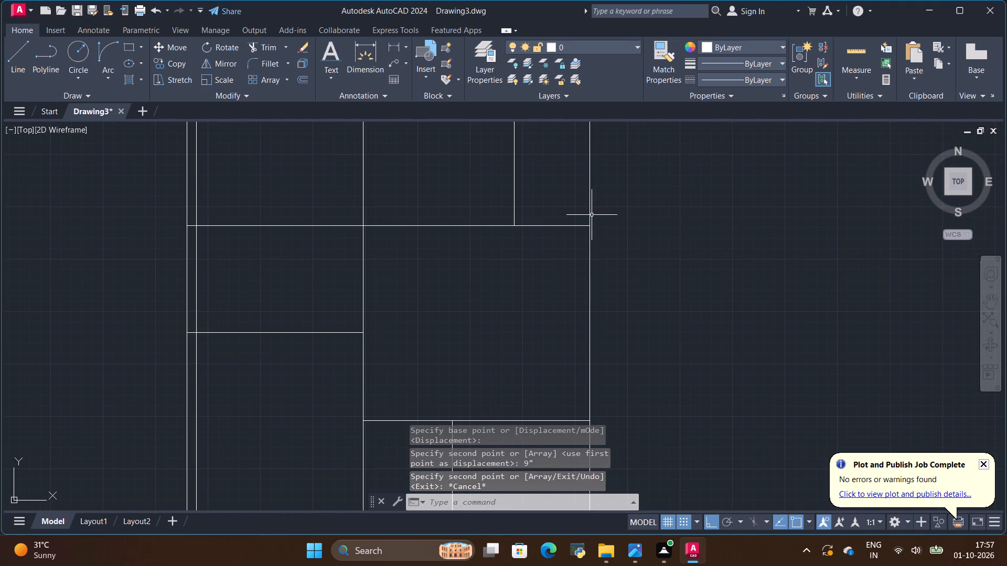
click(591, 215)
click(169, 64)
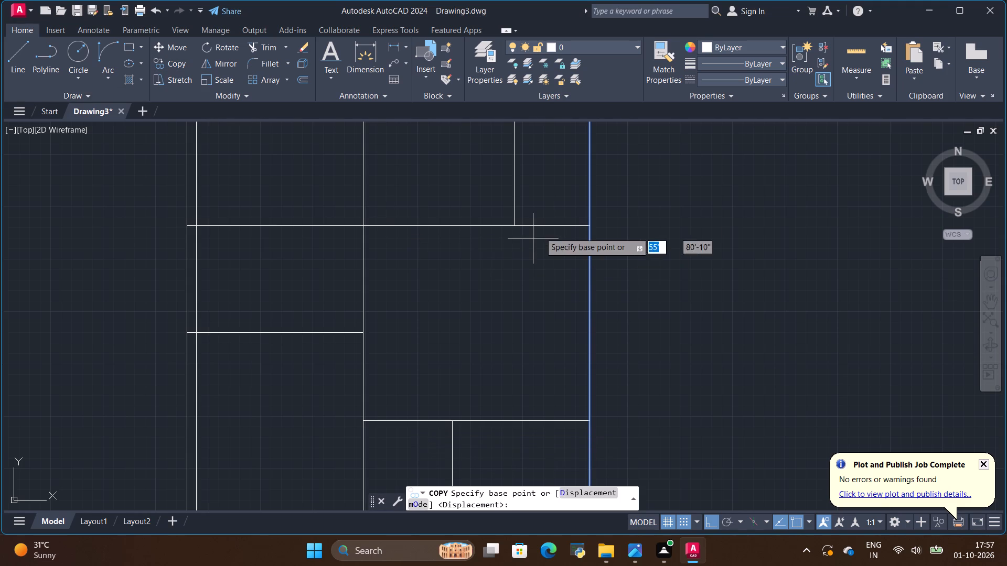
click(584, 225)
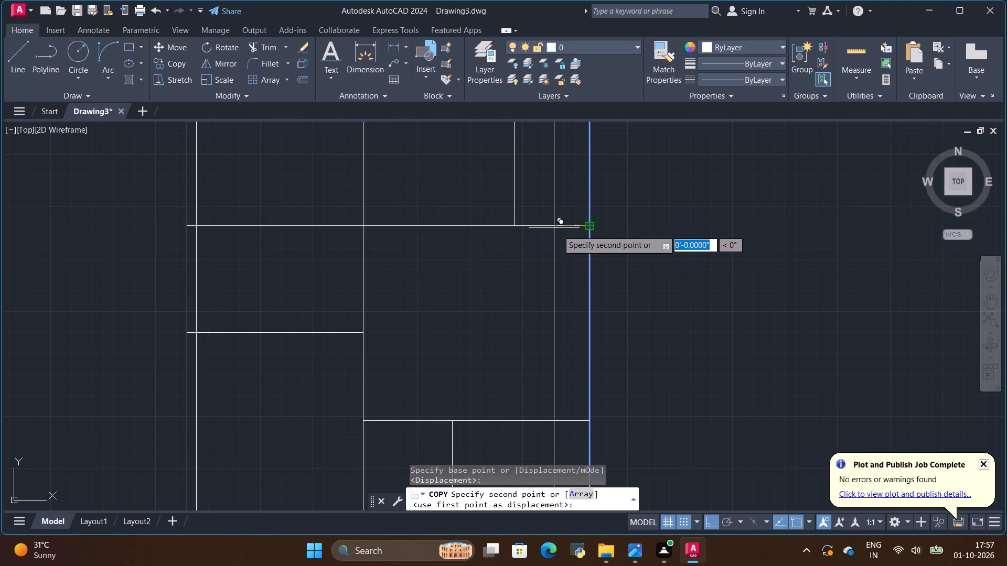
key(BackSpace)
key(BackSpace)
key(9)
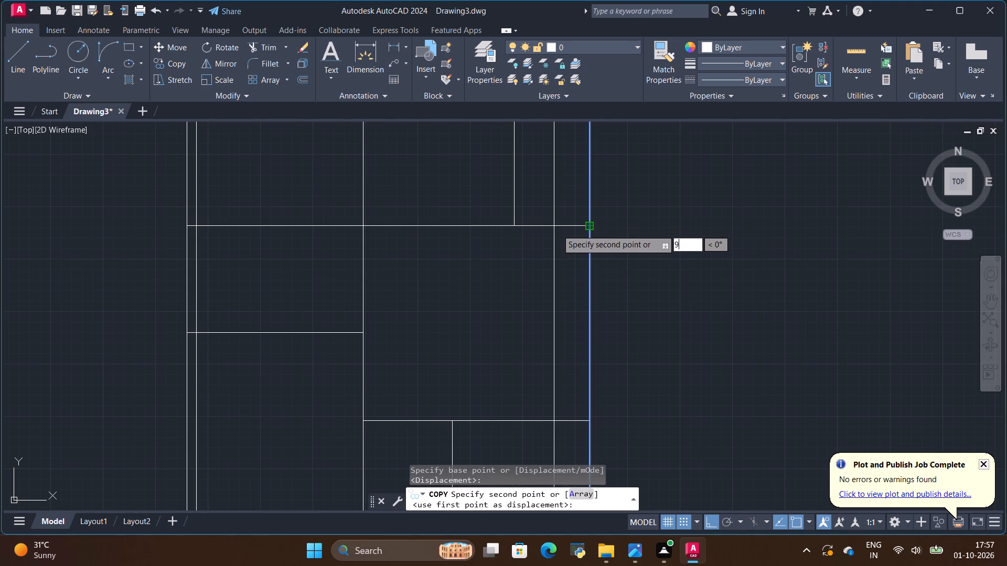
key(shift+quotedbl)
key(Return)
key(Escape)
Copy the outline's bottom wall line 9" upward to form the inner face of the outer wall.
scroll(557, 230, down, 2)
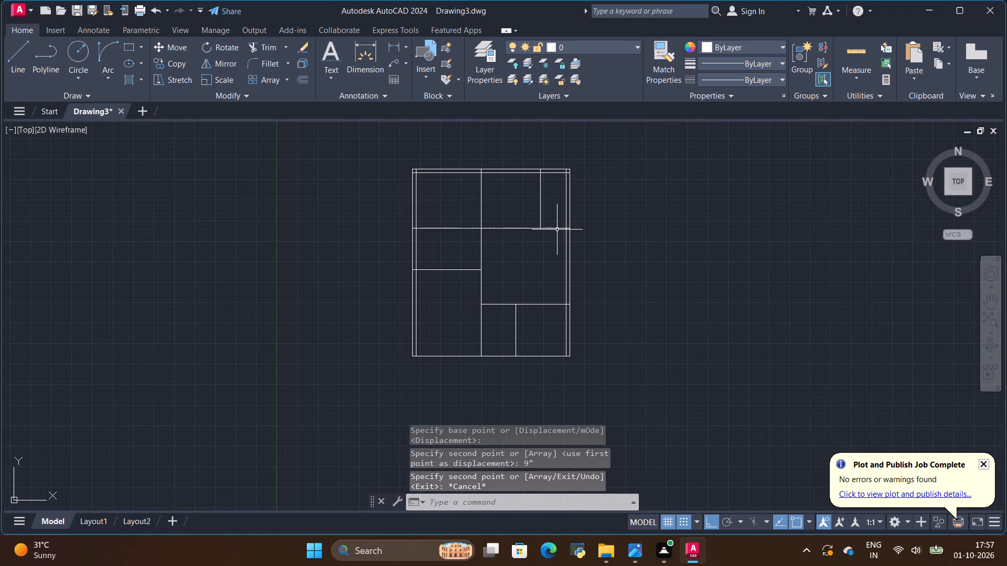
scroll(489, 351, up, 1)
click(489, 359)
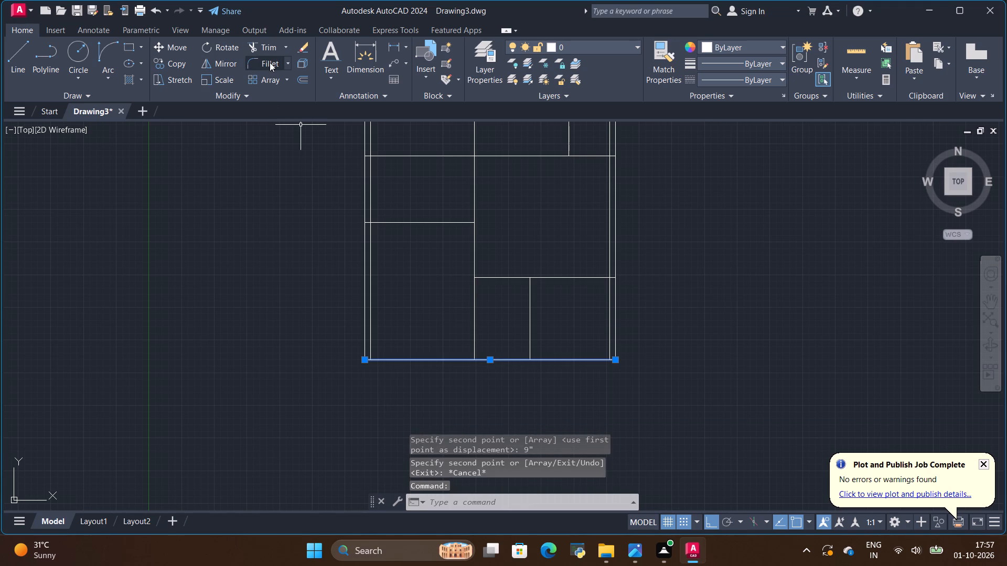
click(174, 63)
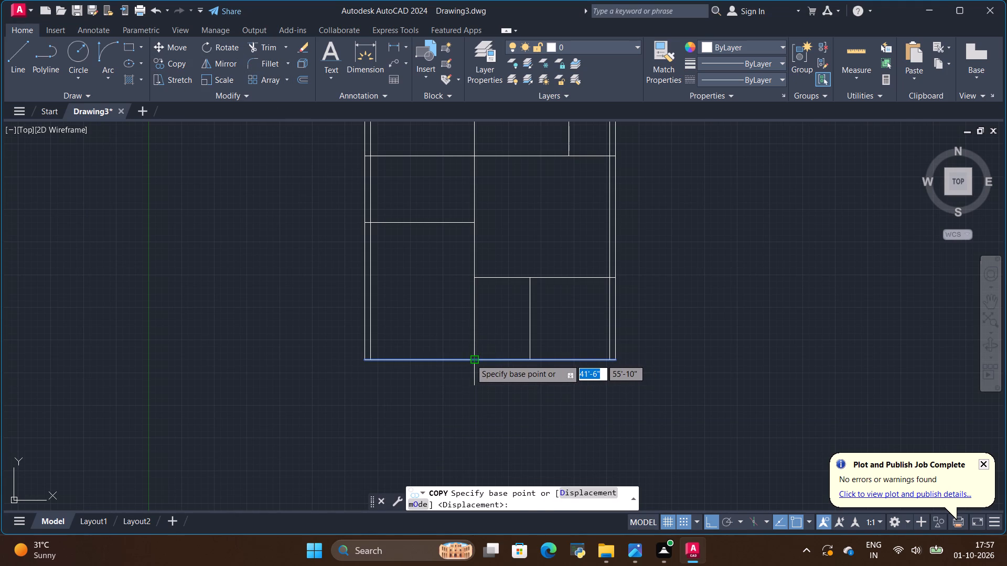
click(470, 359)
key(BackSpace)
key(BackSpace)
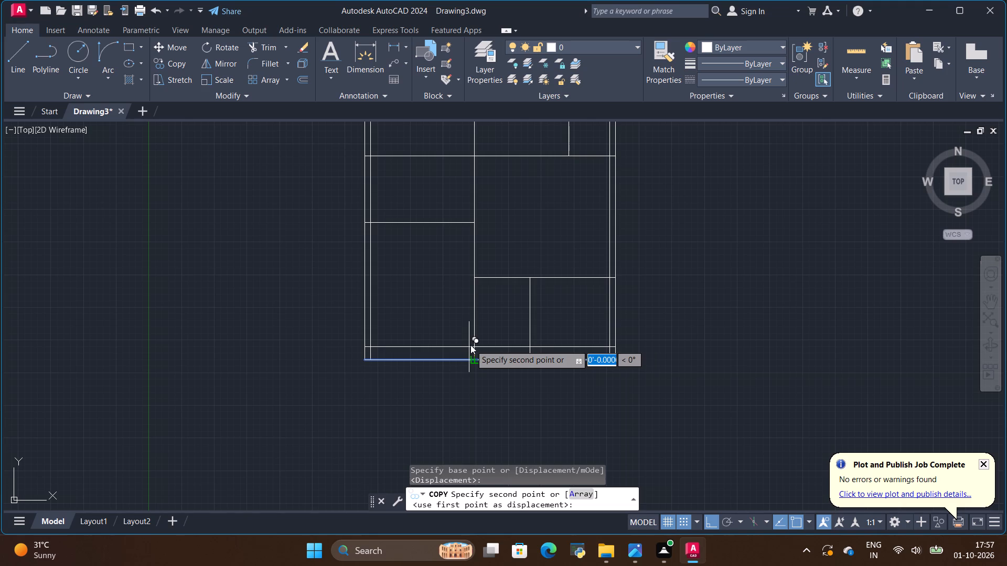
key(9)
key(shift+quotedbl)
key(Return)
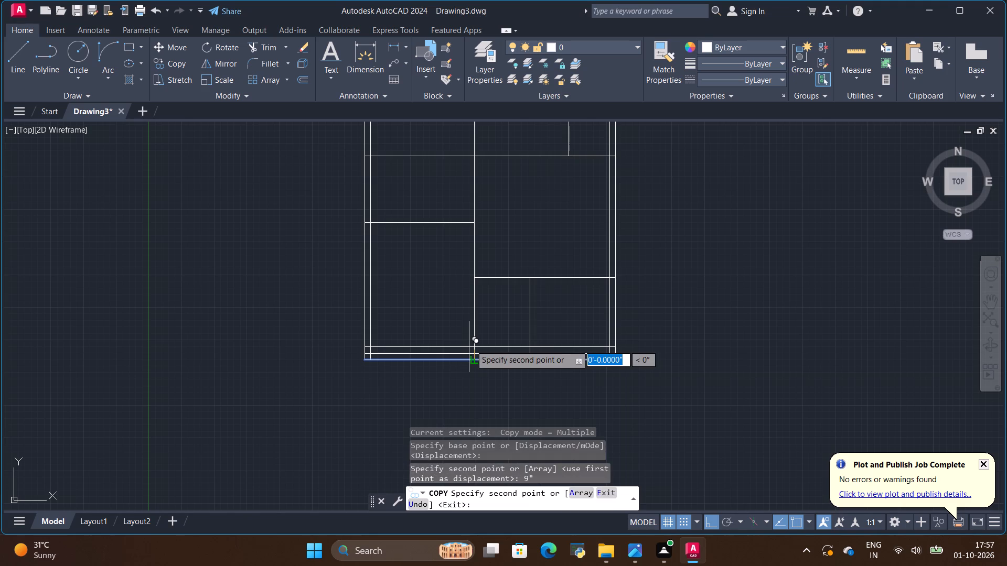
key(Escape)
Copy both segments of the full-width horizontal partition line below the top rooms 2.25" upward and 2.25" downward.
scroll(469, 364, down, 1)
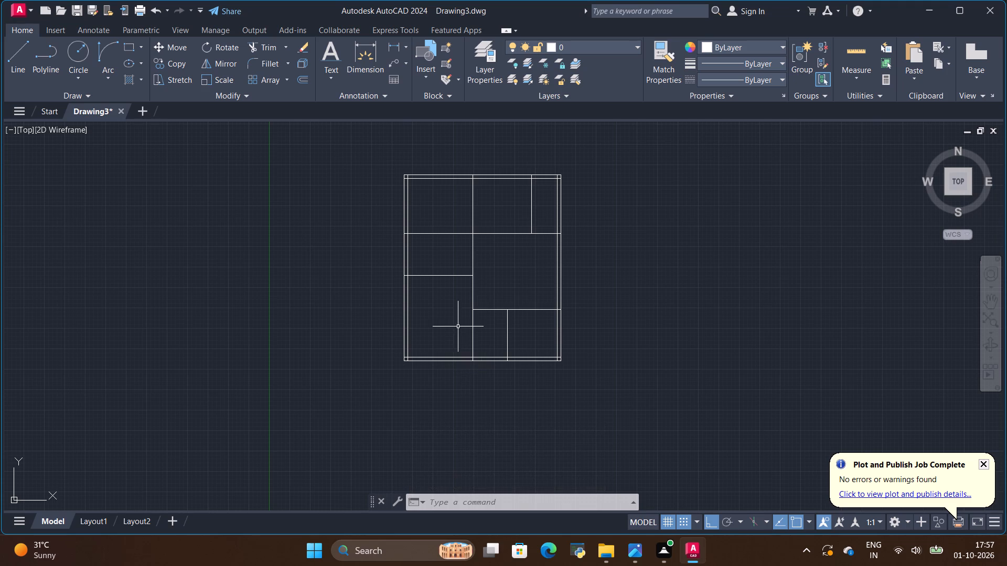
scroll(445, 230, up, 1)
scroll(453, 238, down, 1)
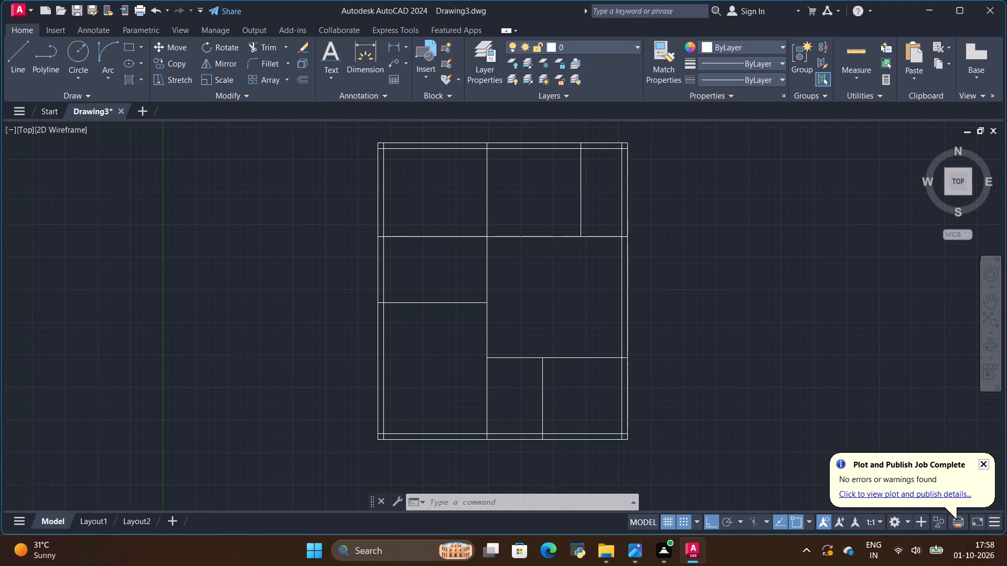
scroll(439, 164, up, 1)
scroll(453, 303, up, 1)
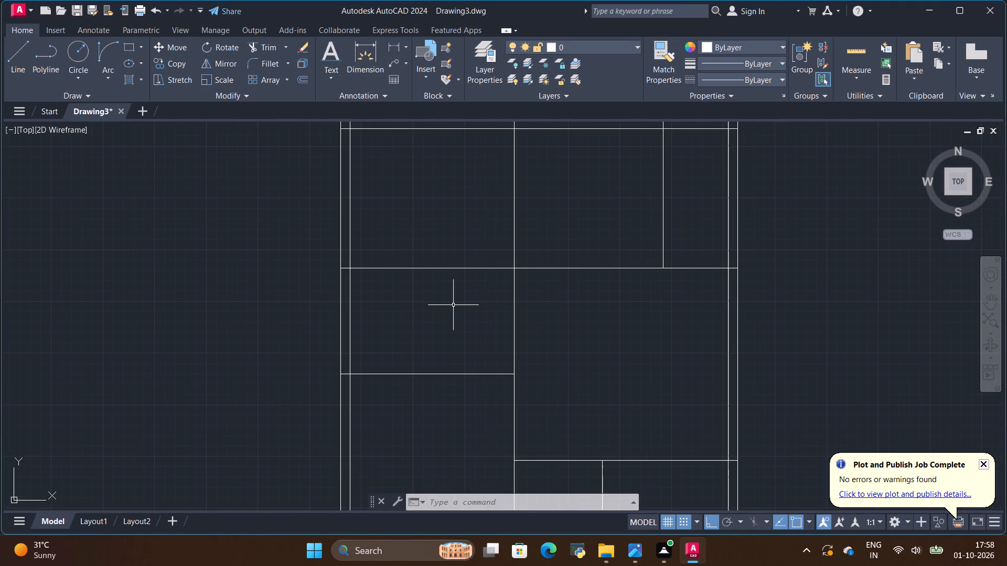
scroll(454, 308, down, 1)
click(452, 282)
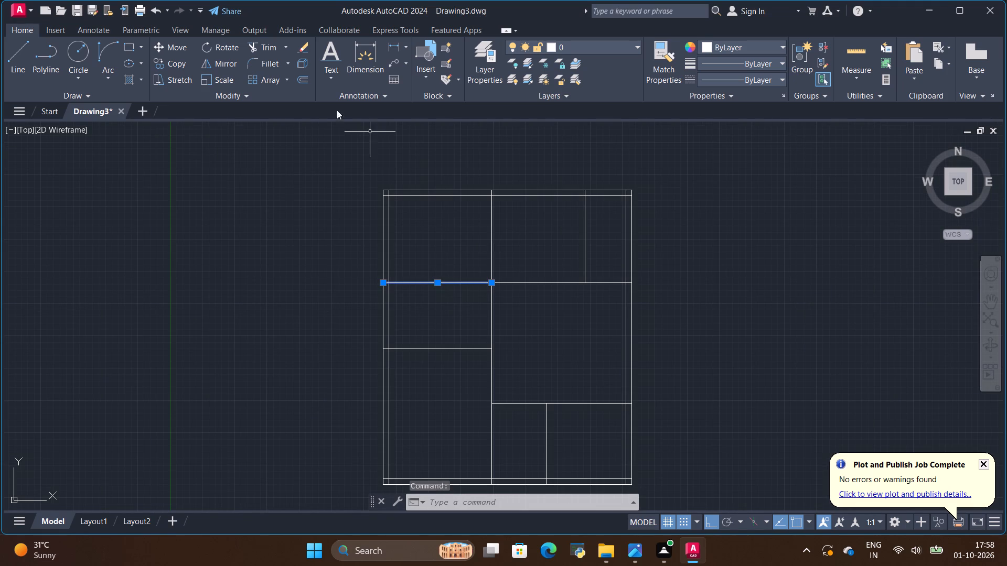
click(549, 282)
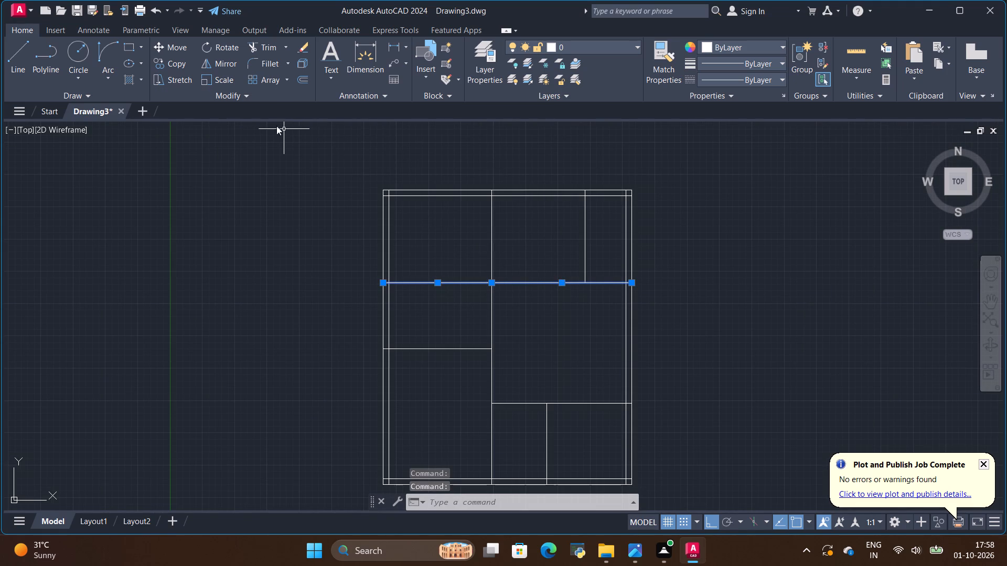
click(177, 66)
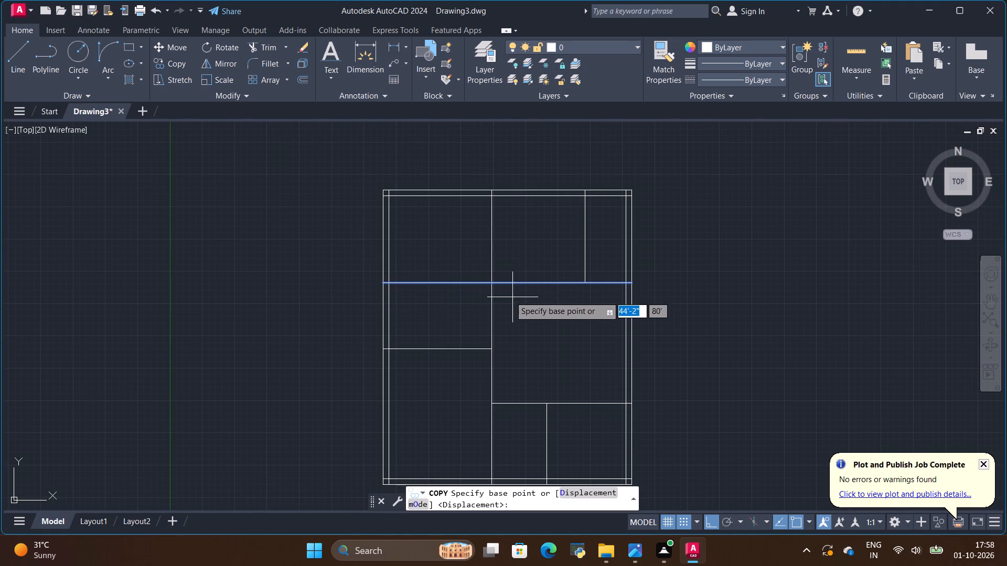
click(488, 281)
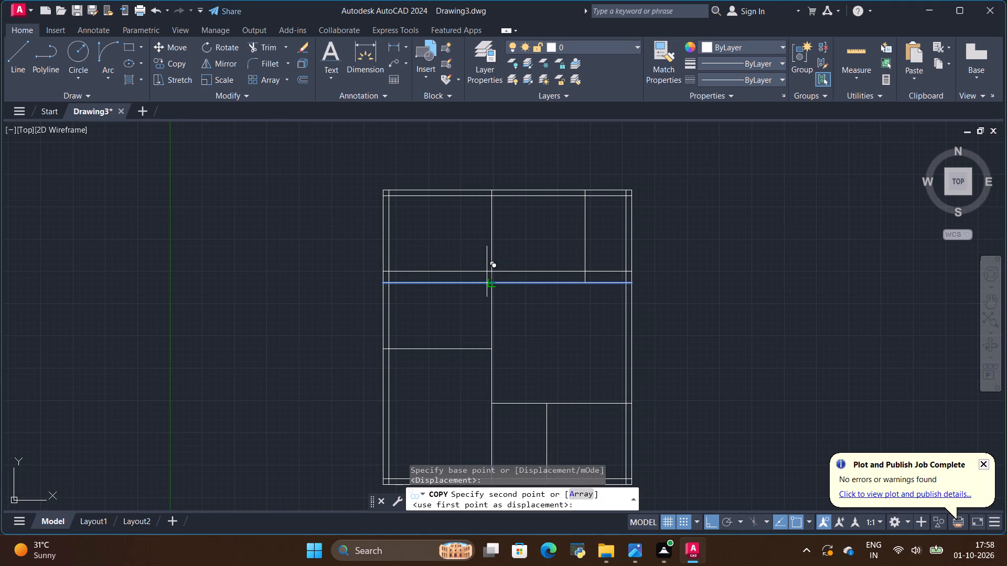
key(BackSpace)
key(BackSpace)
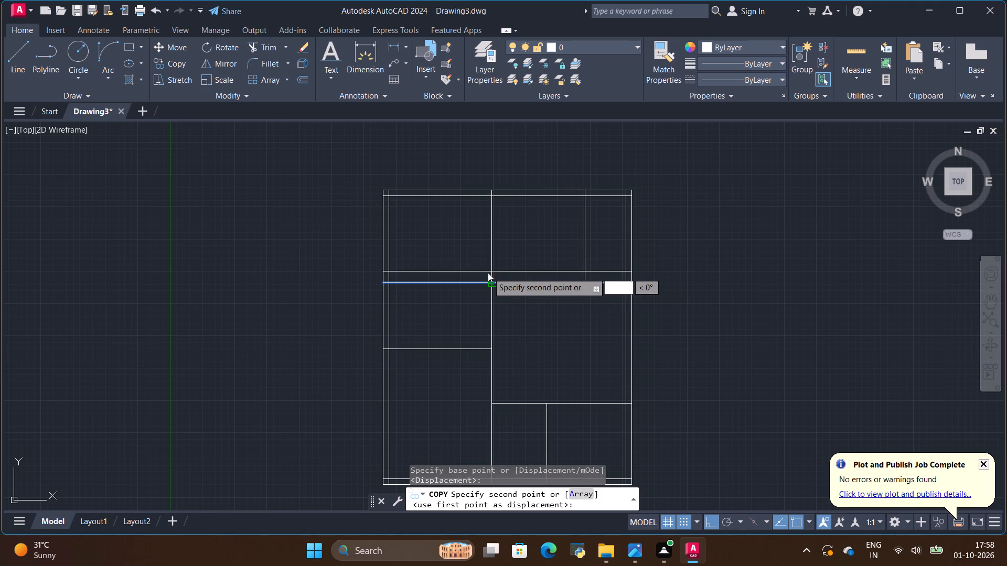
text(2.25)
key(shift+quotedbl)
key(Return)
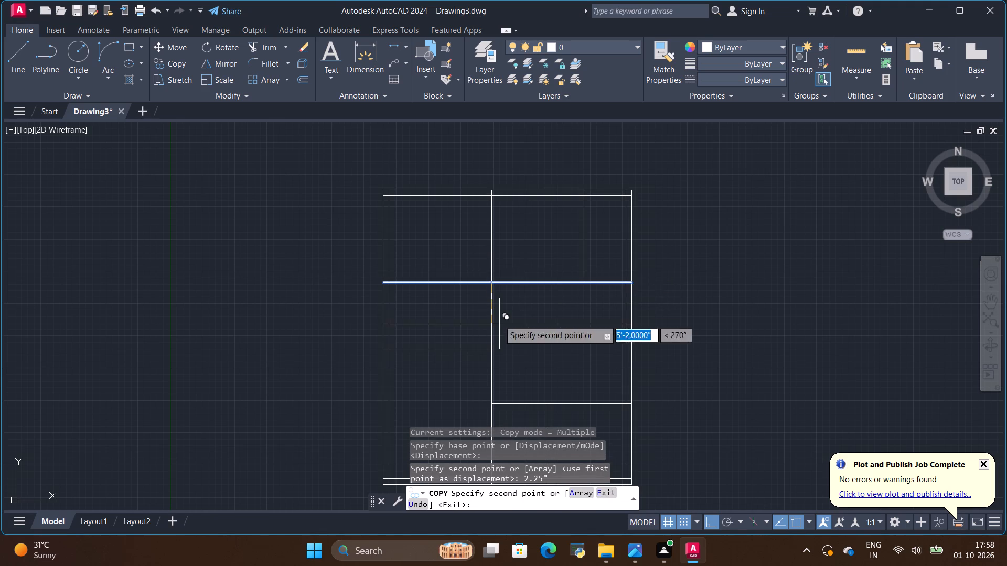
key(BackSpace)
key(BackSpace)
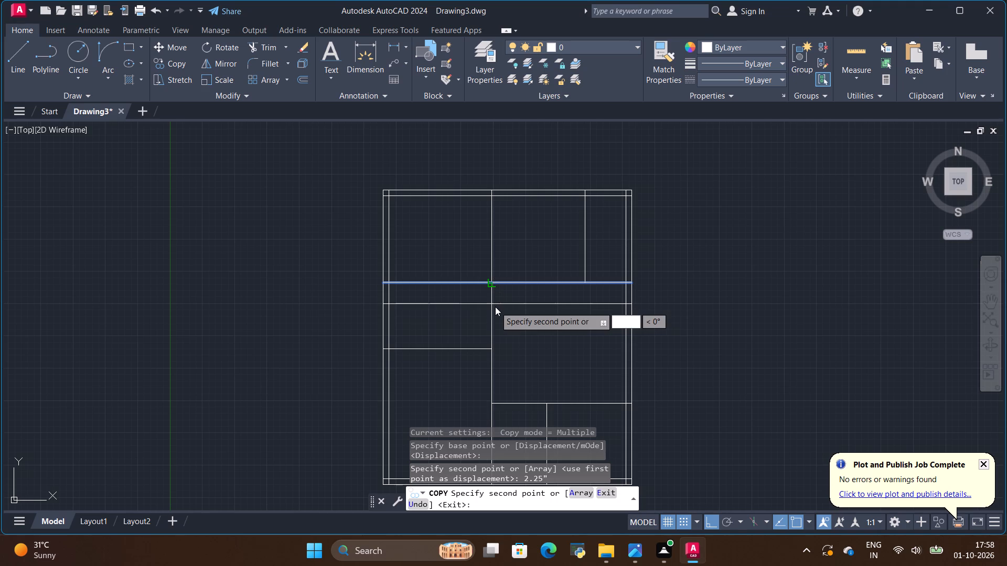
text(2.25)
key(shift+quotedbl)
key(Return)
key(Escape)
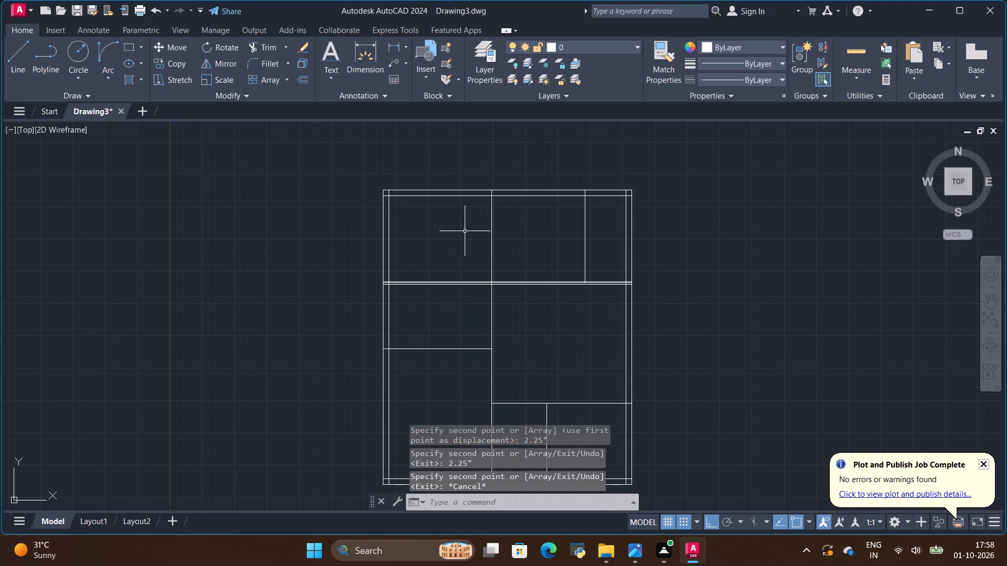
Copy the full-height central vertical partition line 2.25" to the right and 2.25" to the left.
click(490, 265)
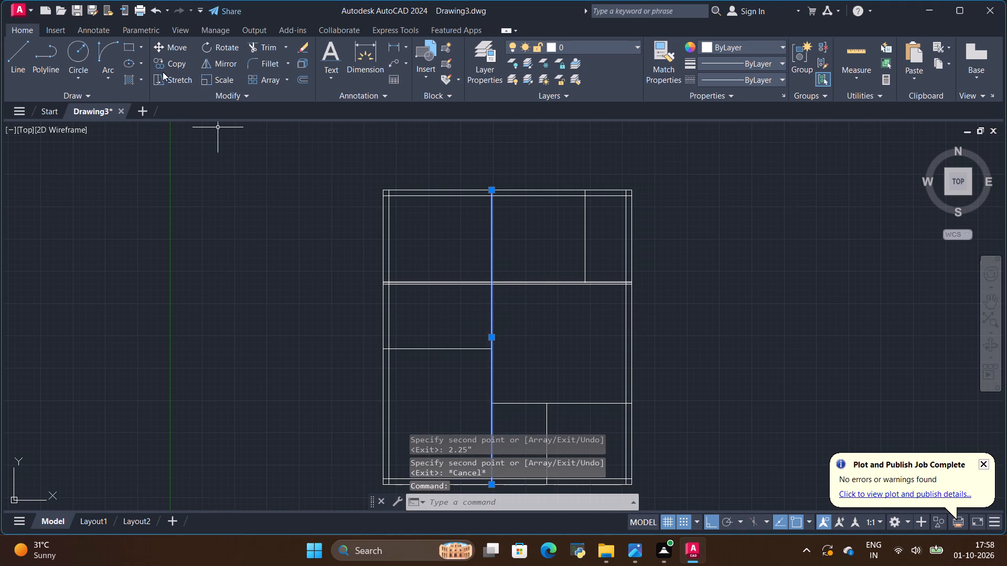
click(166, 59)
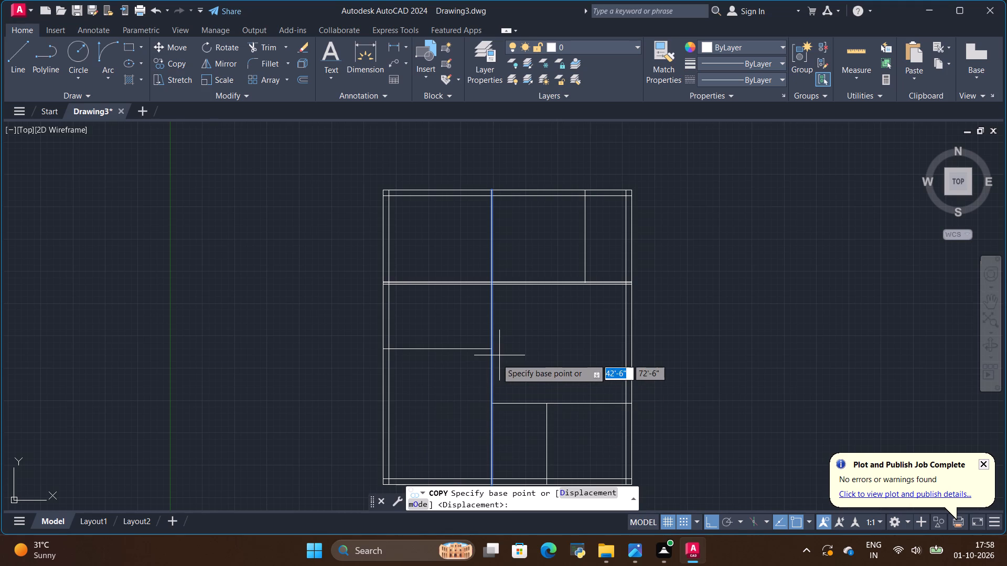
click(491, 351)
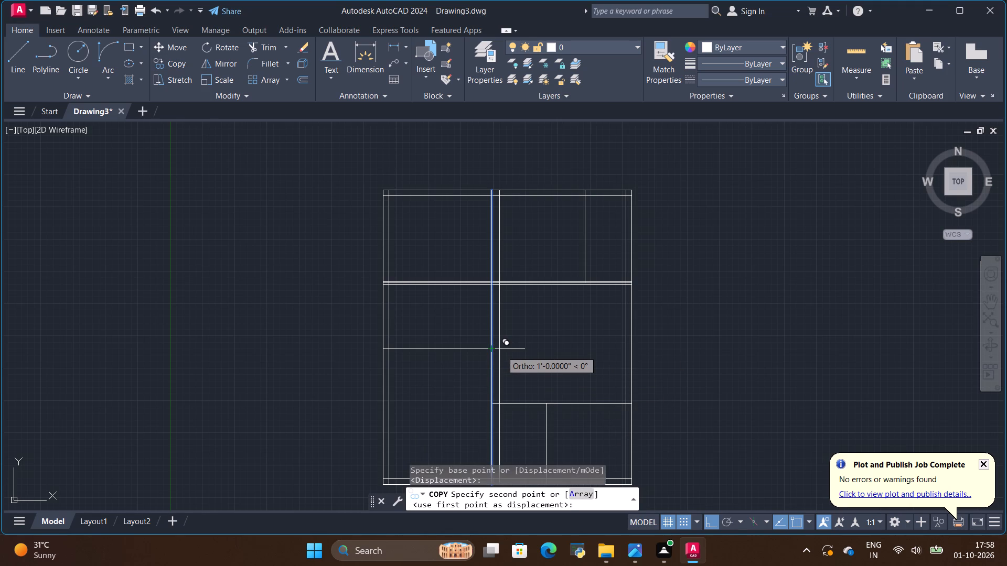
key(BackSpace)
key(BackSpace)
text(2.25)
key(shift+quotedbl)
key(Return)
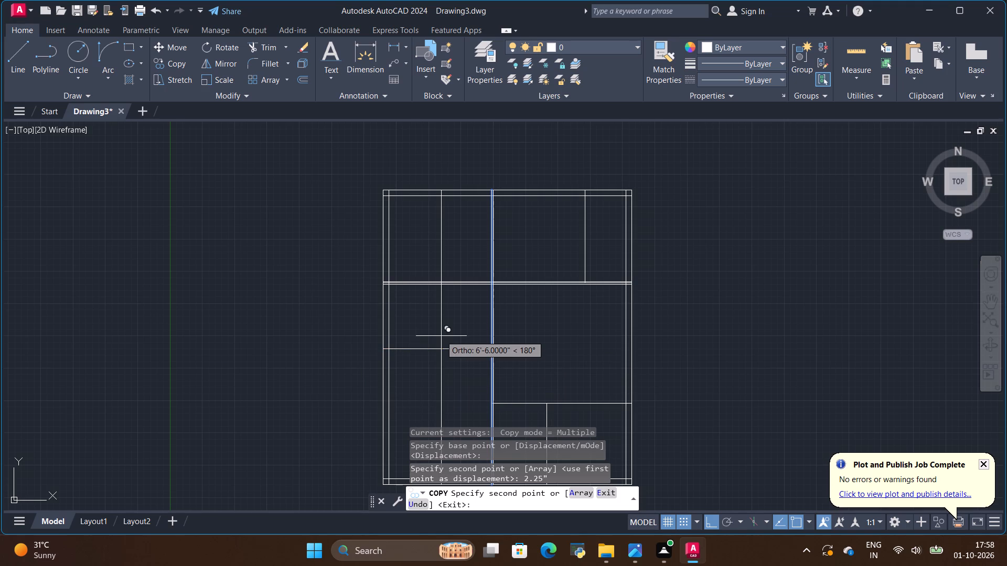
key(BackSpace)
key(BackSpace)
text(2.25)
key(shift+quotedbl)
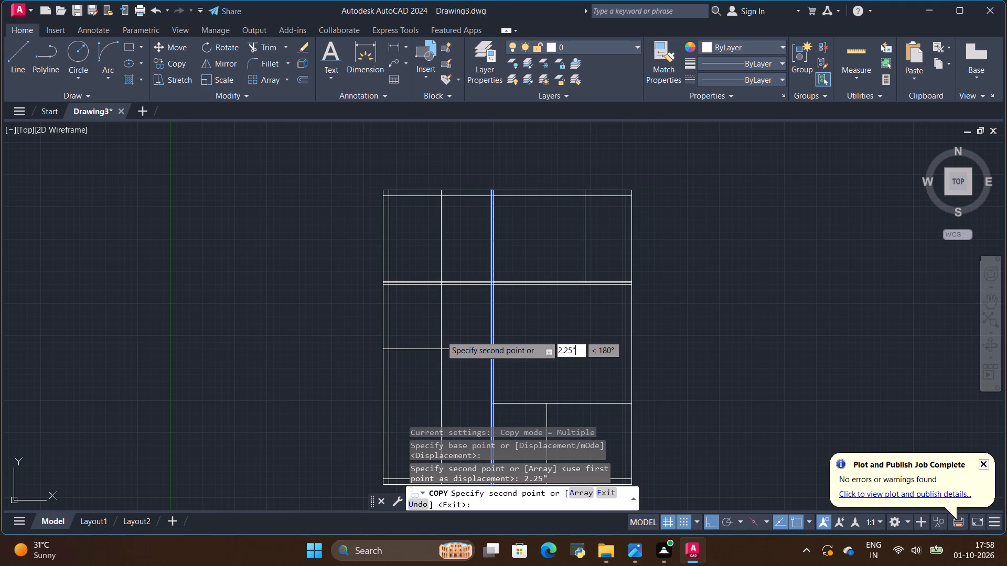
key(Return)
scroll(462, 324, down, 1)
key(Escape)
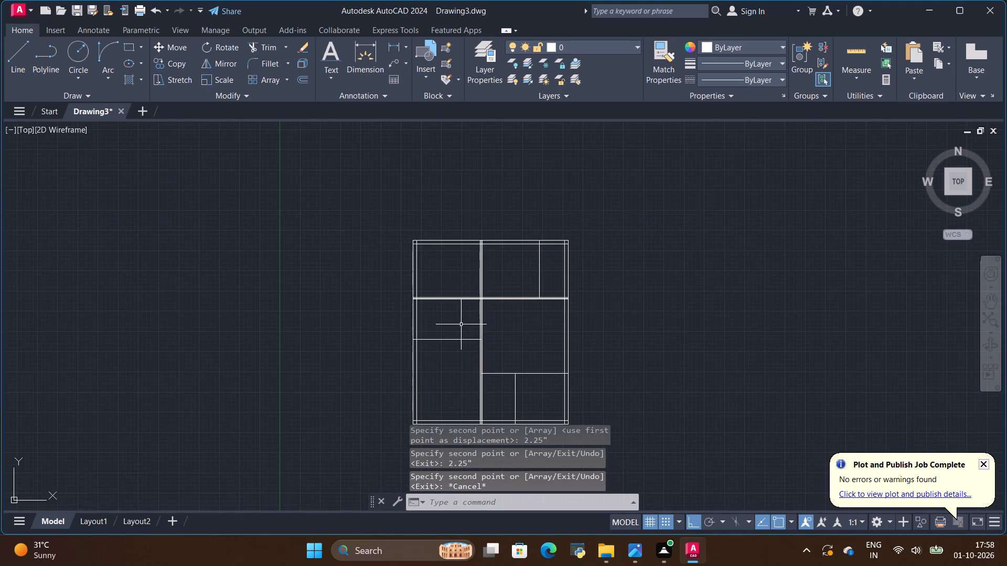
Copy the short horizontal partition line between the plan's left-hand rooms 2.25" upward and 2.25" downward.
scroll(505, 358, up, 2)
scroll(341, 326, up, 2)
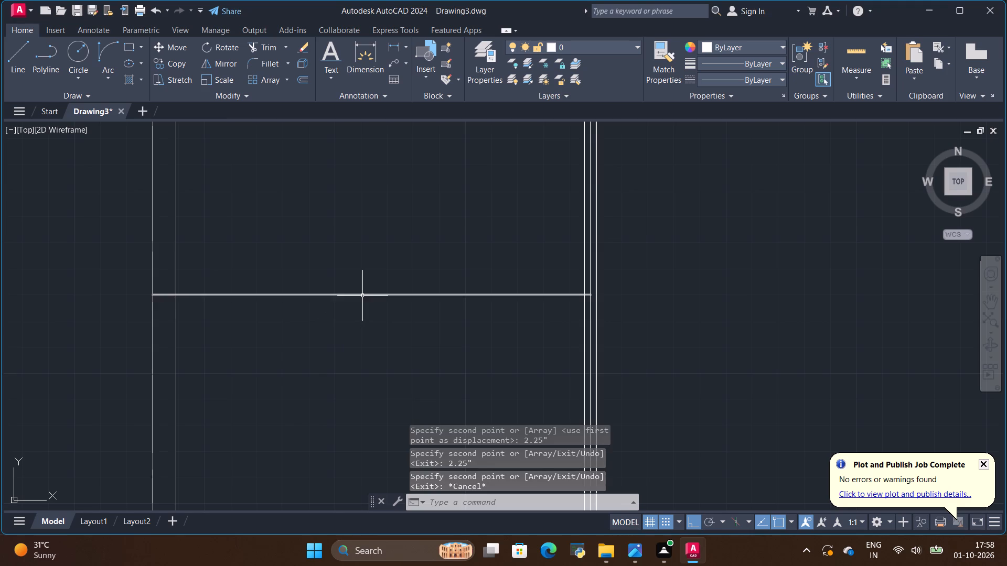
click(362, 296)
click(180, 59)
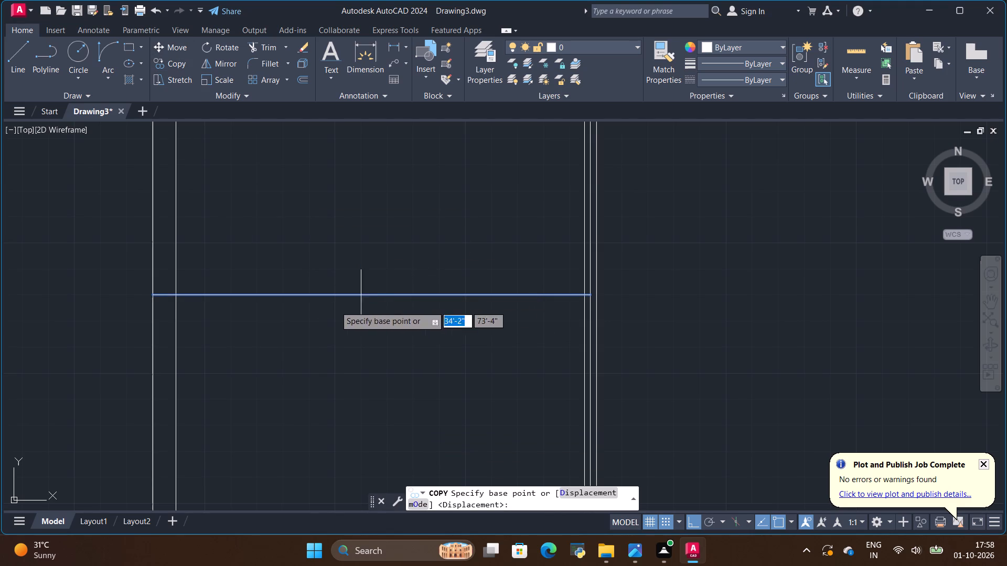
scroll(408, 379, down, 1)
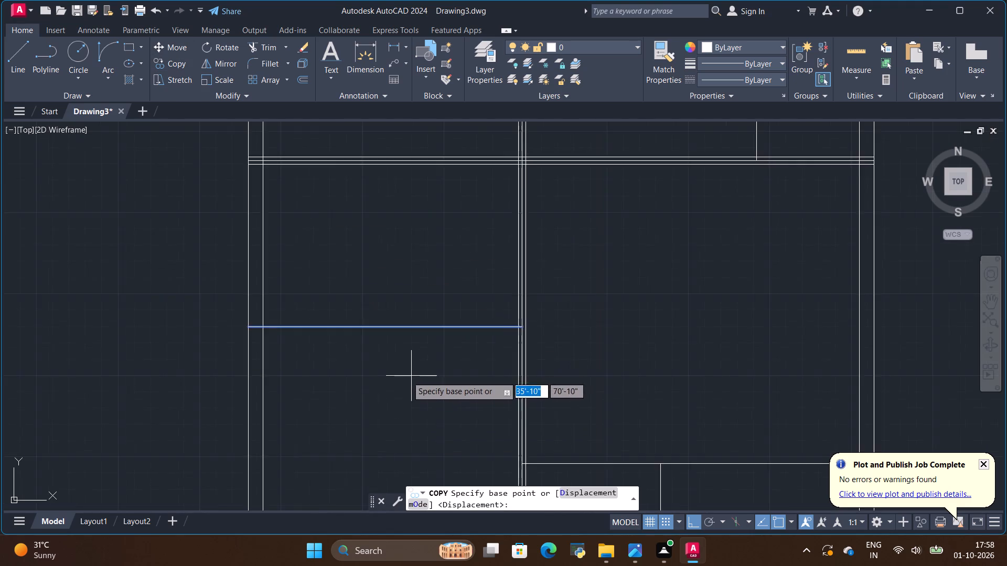
scroll(407, 376, down, 1)
scroll(395, 341, up, 2)
click(380, 354)
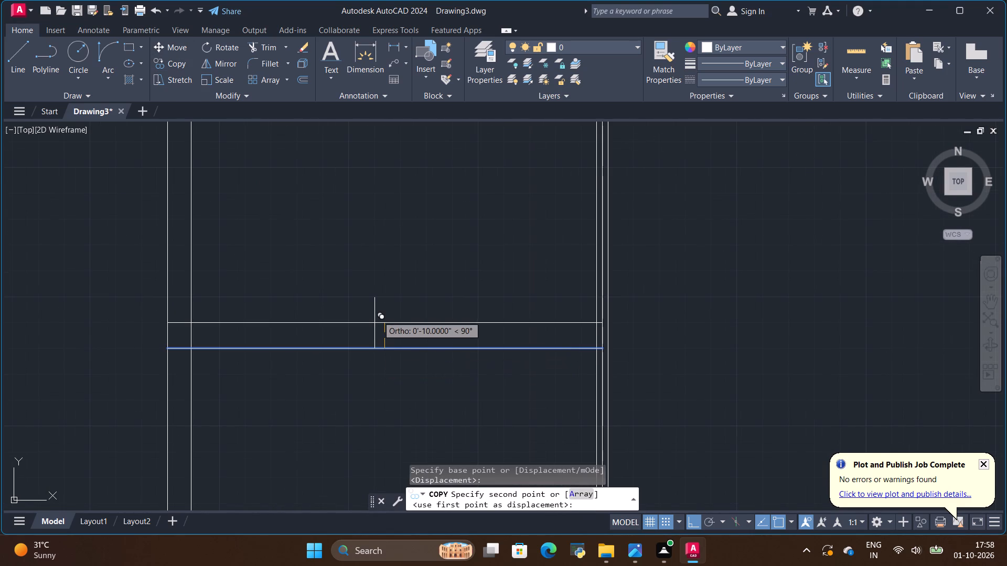
key(BackSpace)
key(BackSpace)
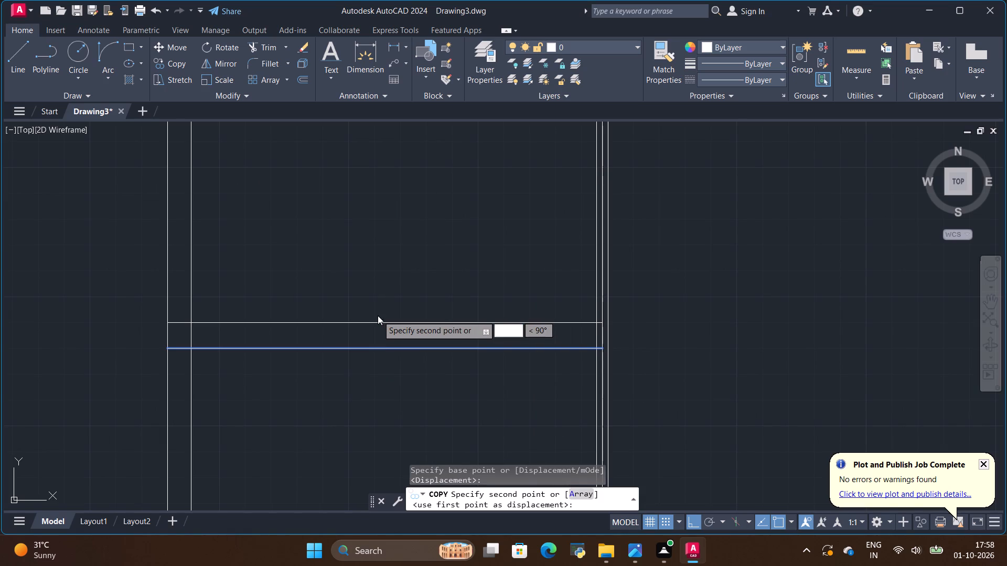
text(2.25)
key(shift+quotedbl)
key(Return)
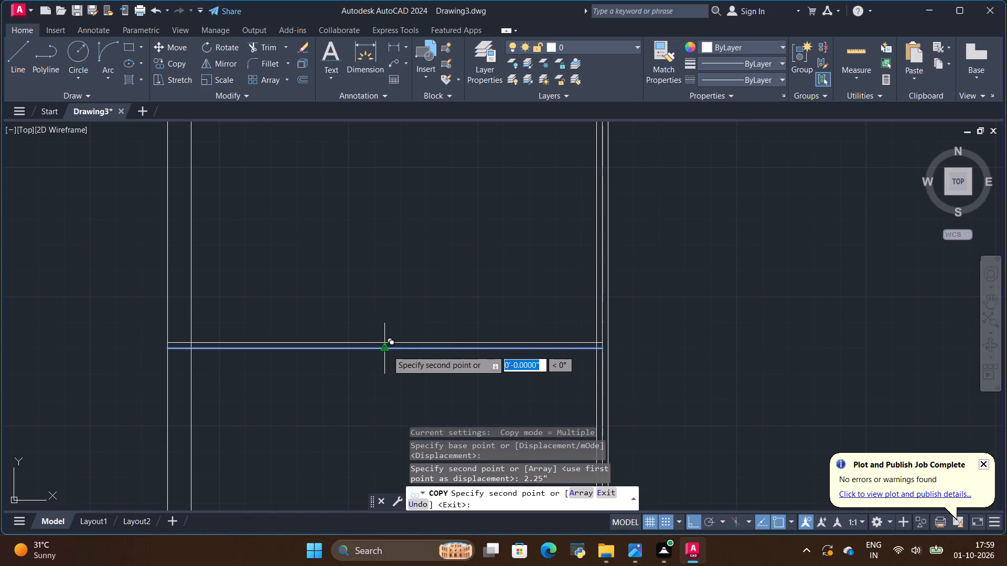
key(BackSpace)
key(BackSpace)
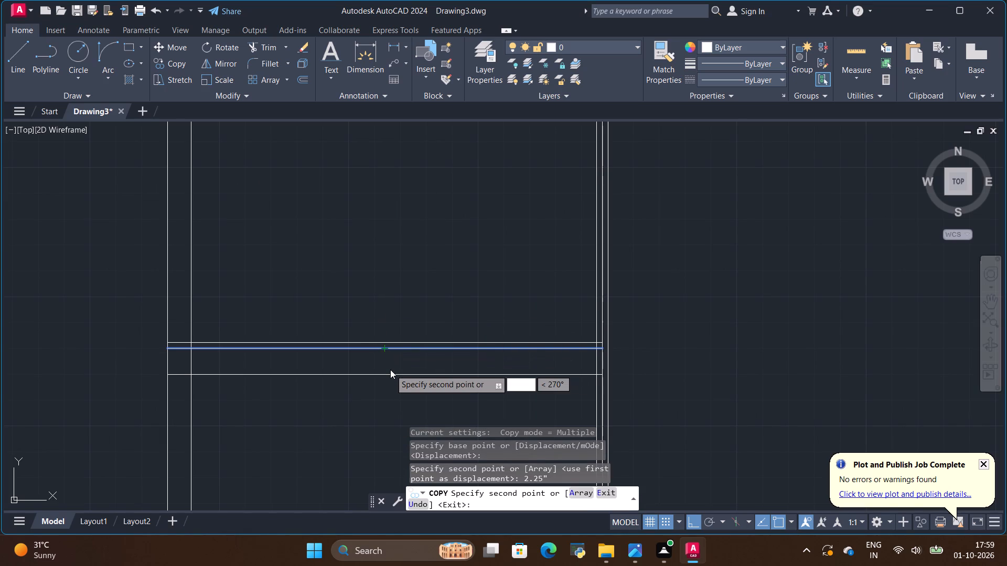
text(2.25)
key(shift+quotedbl)
key(Return)
key(Escape)
Copy the vertical partition line between the two top rooms on the plan's right side 2.25" to the left and 2.25" to the right.
scroll(390, 369, down, 3)
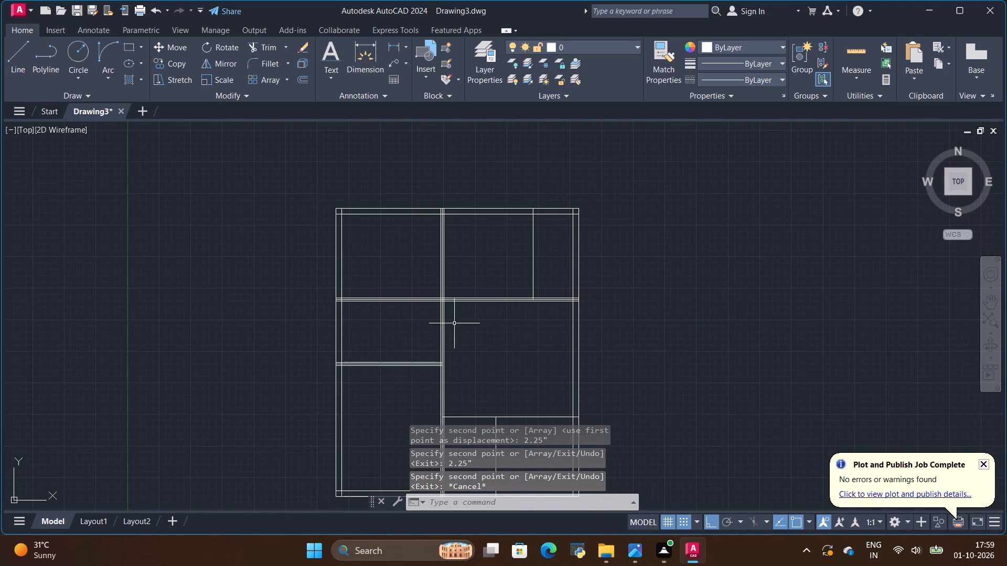
scroll(531, 266, up, 2)
click(535, 263)
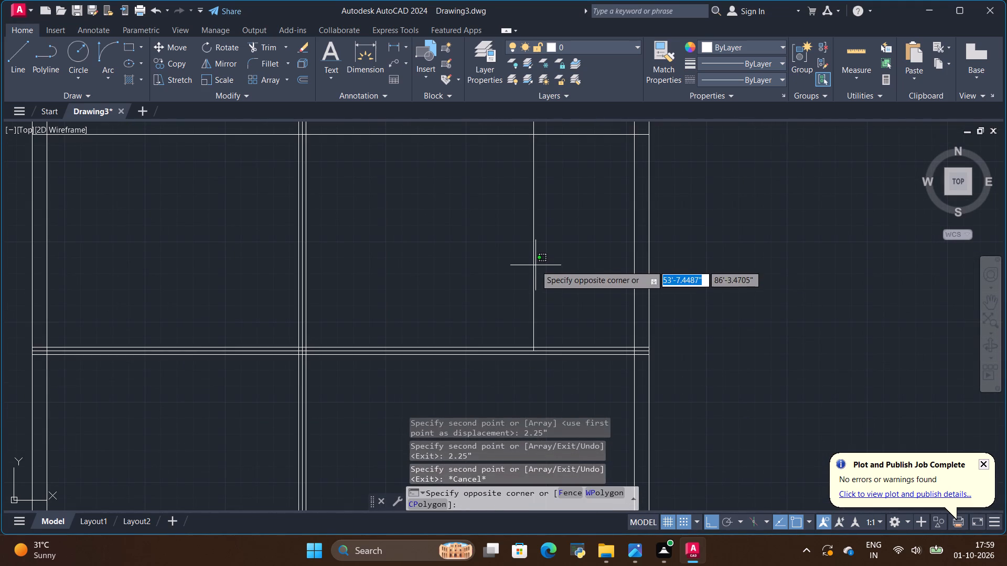
click(535, 267)
click(533, 284)
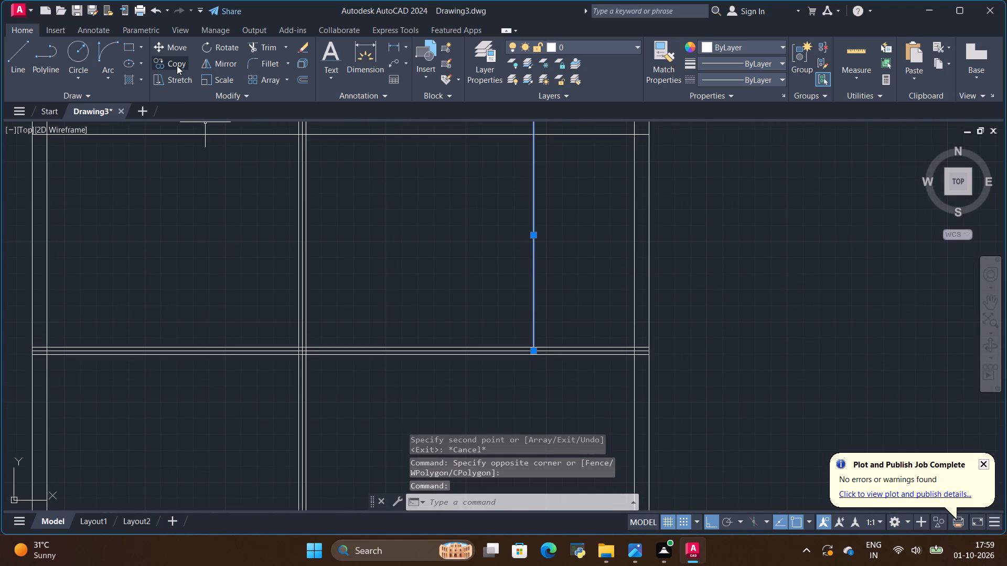
click(177, 66)
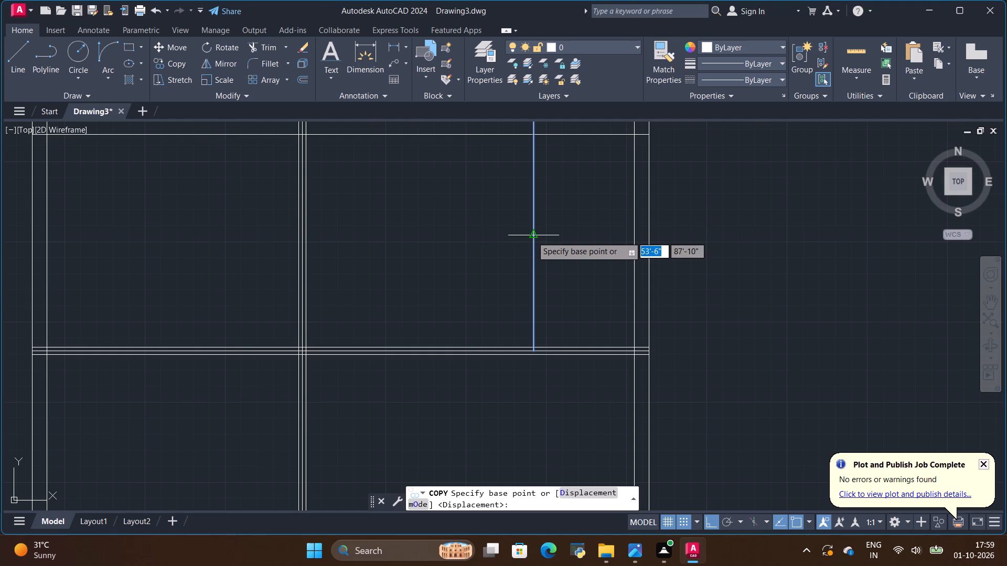
click(532, 236)
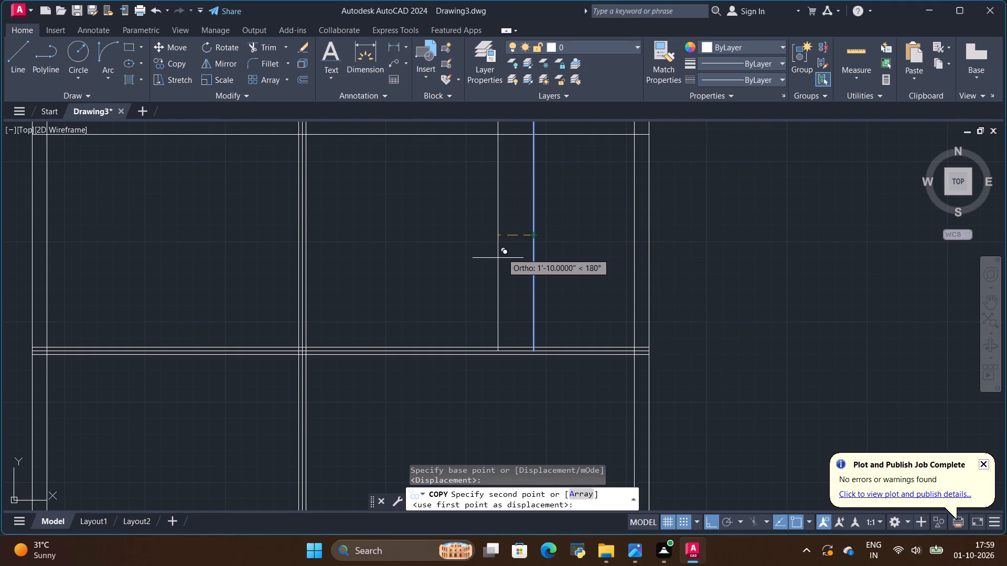
key(BackSpace)
key(BackSpace)
text(2.25)
key(shift+quotedbl)
key(Return)
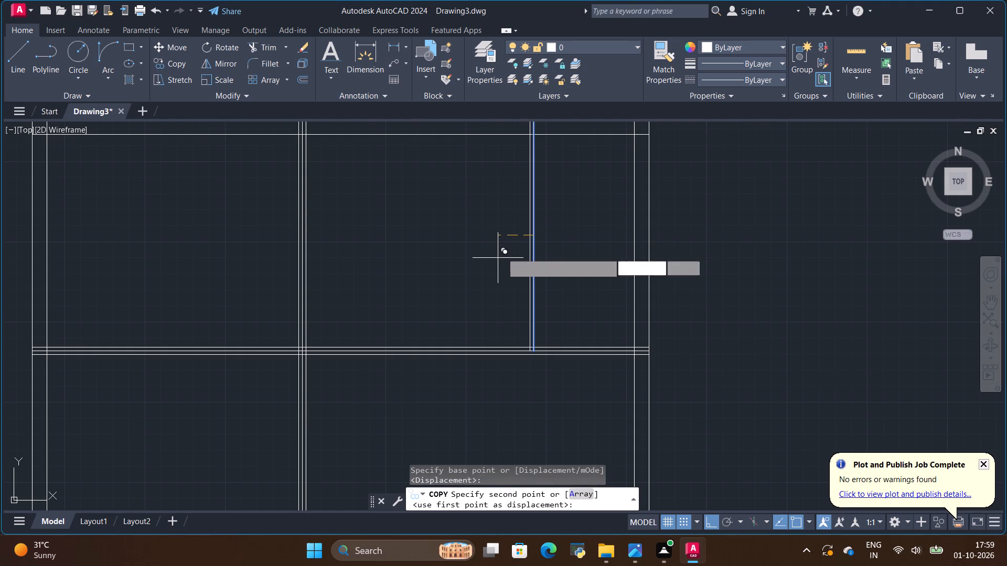
key(BackSpace)
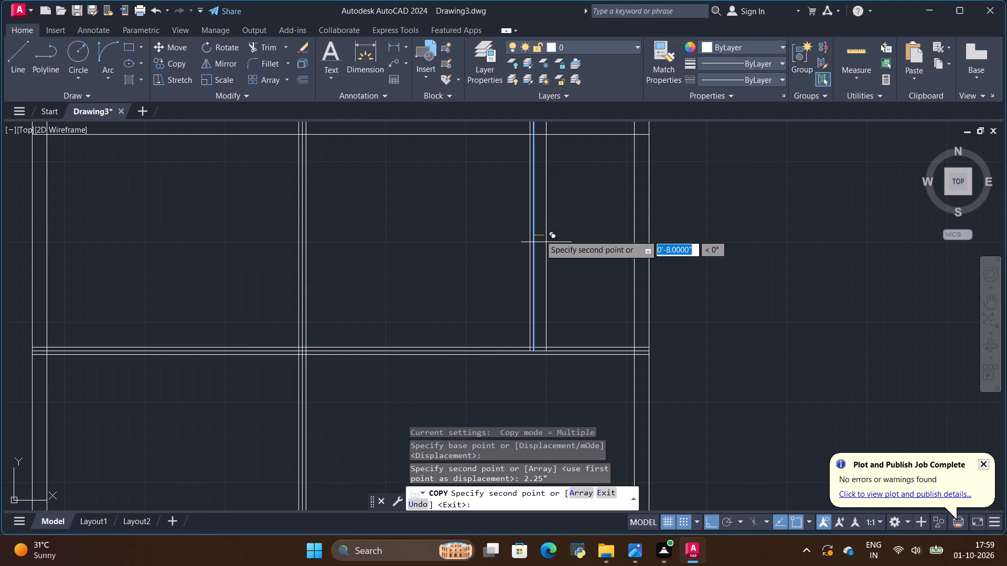
key(BackSpace)
text(2.25)
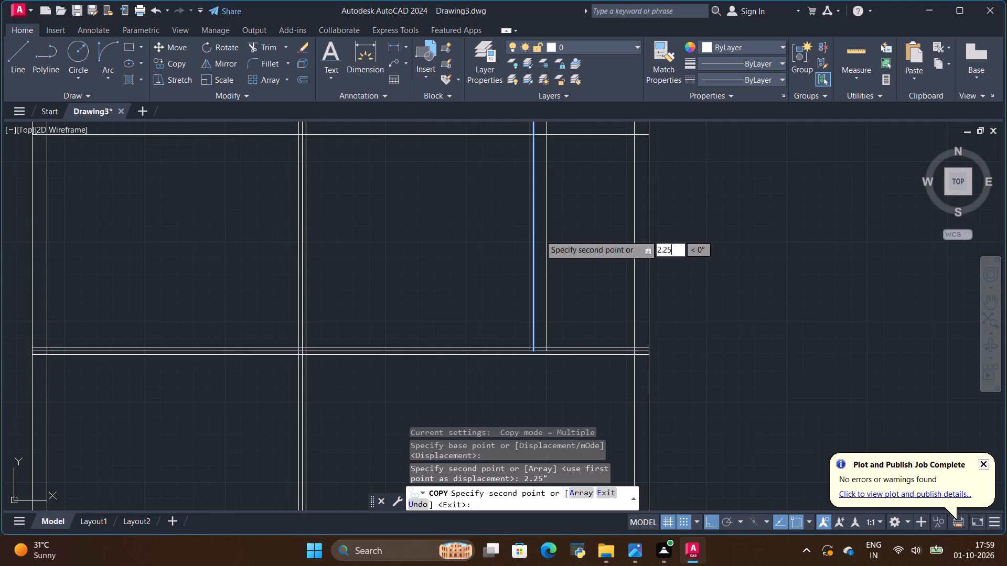
key(shift+quotedbl)
key(Return)
key(Escape)
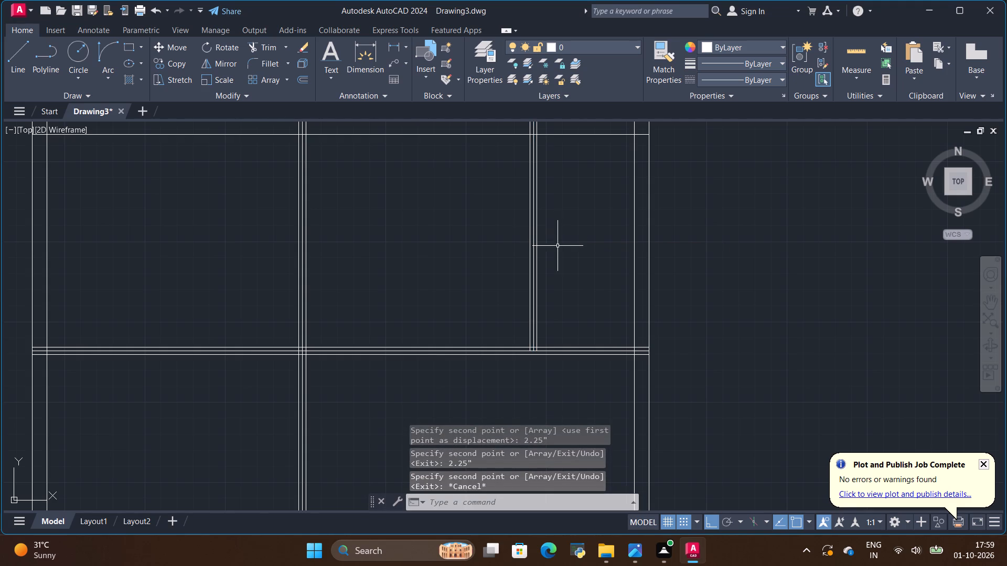
Copy the horizontal partition line above the plan's two lower-right rooms 2.25" upward and 2.25" downward.
scroll(558, 233, down, 3)
scroll(526, 358, up, 1)
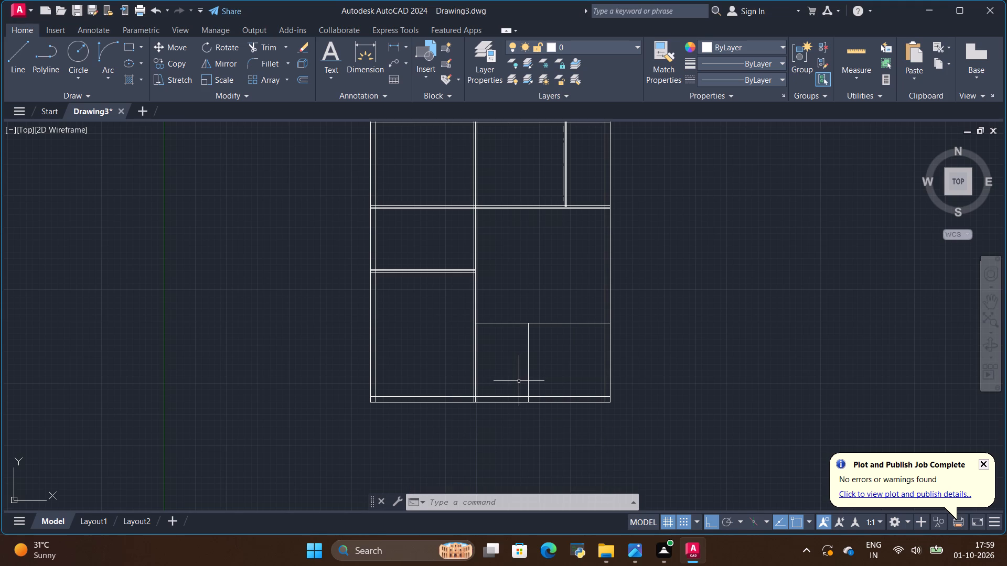
scroll(499, 353, down, 1)
scroll(530, 393, up, 1)
scroll(507, 301, up, 2)
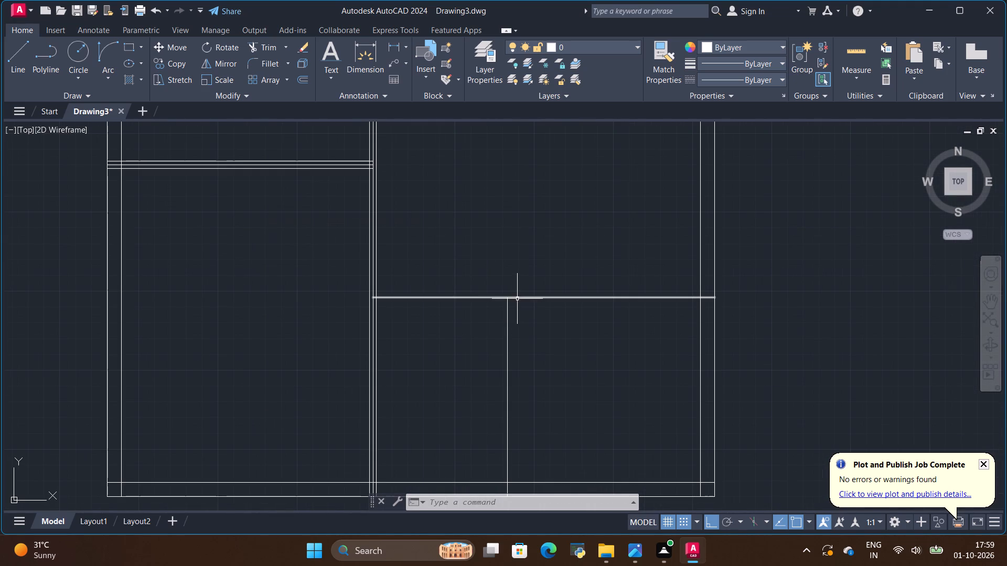
click(518, 298)
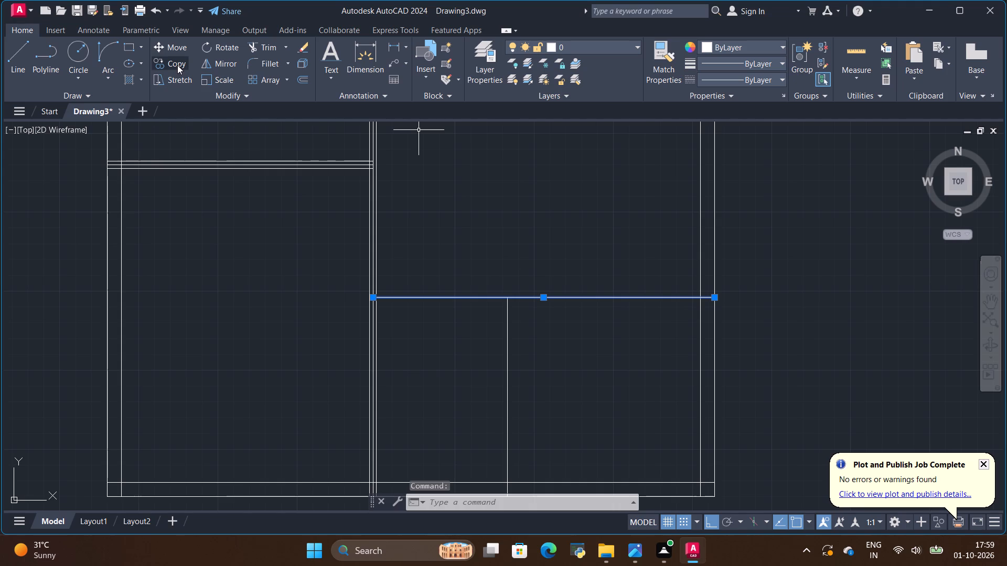
click(177, 63)
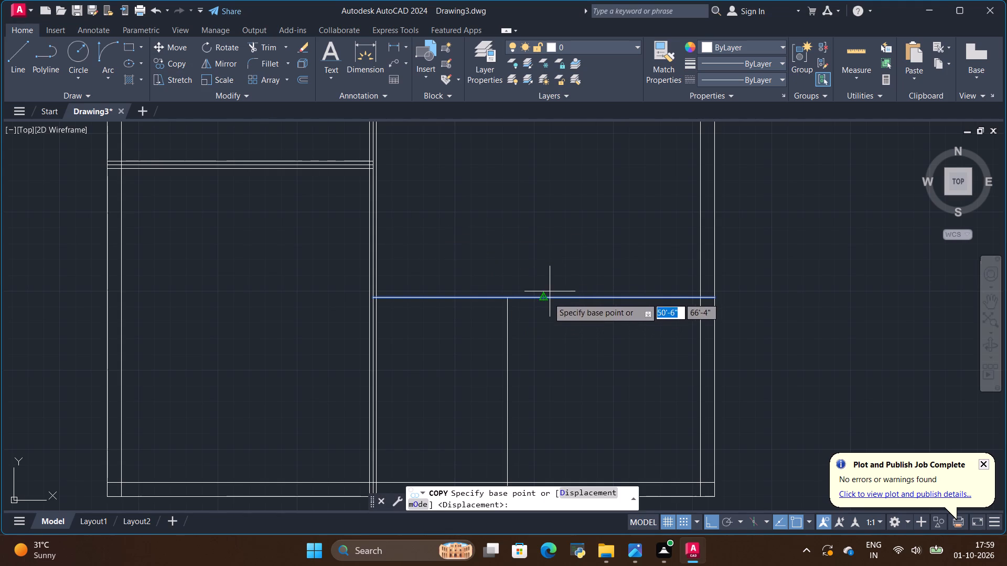
scroll(485, 305, up, 2)
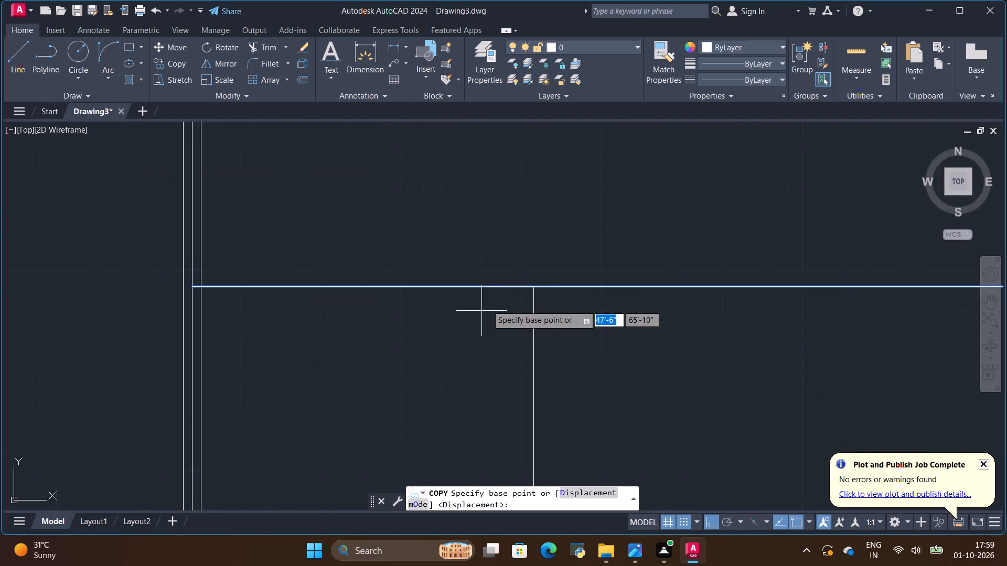
scroll(487, 305, down, 2)
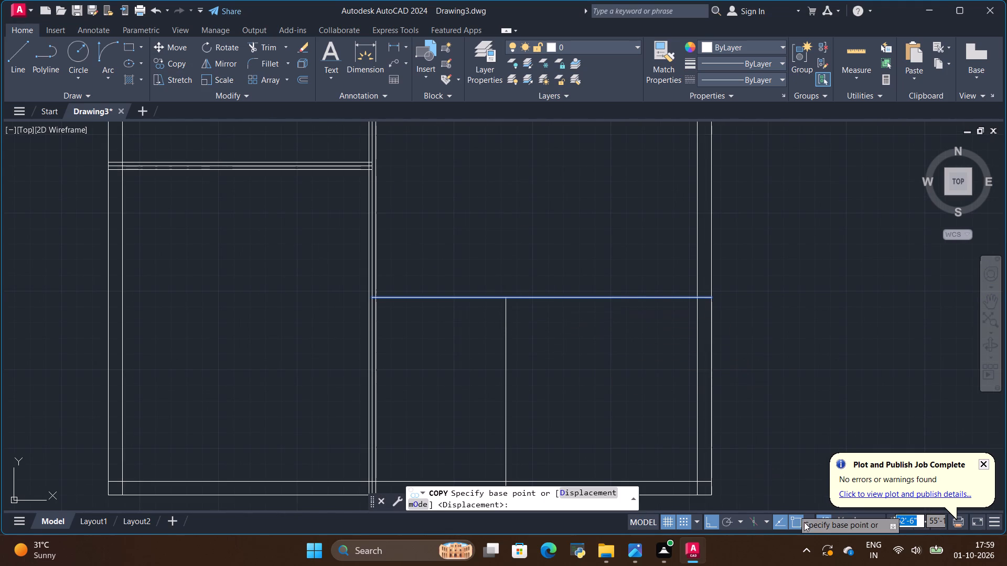
click(710, 525)
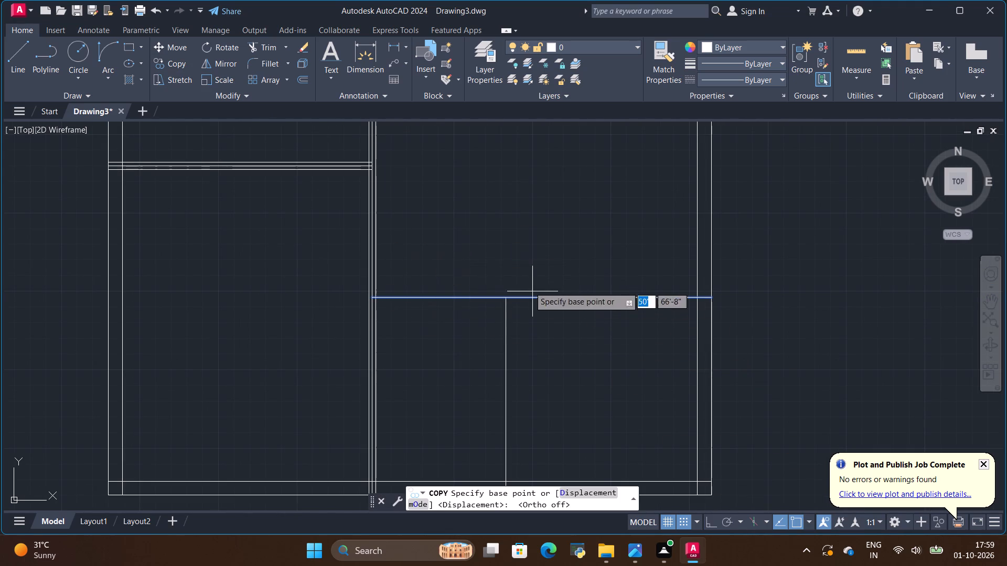
click(544, 299)
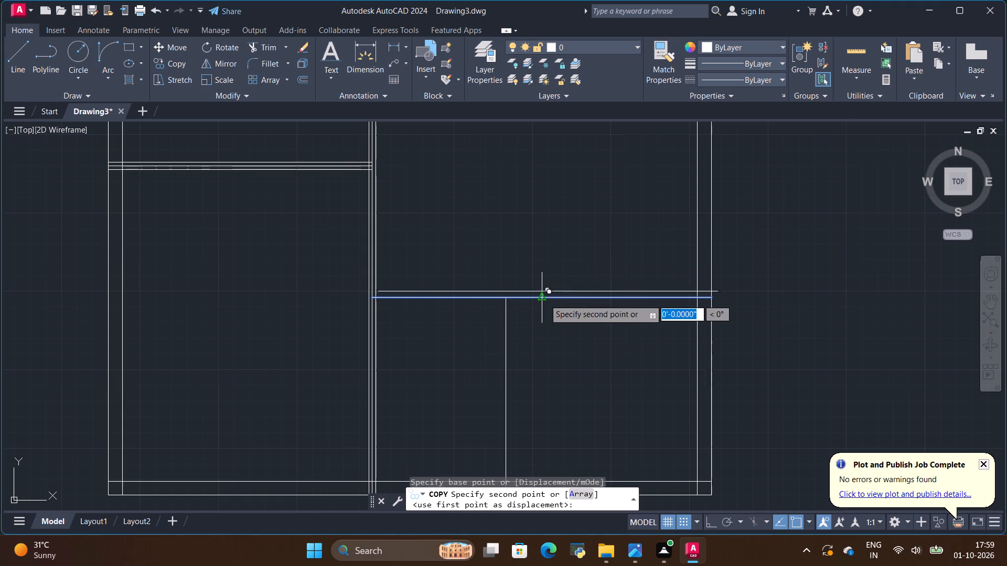
key(BackSpace)
key(BackSpace)
key(BackSpace)
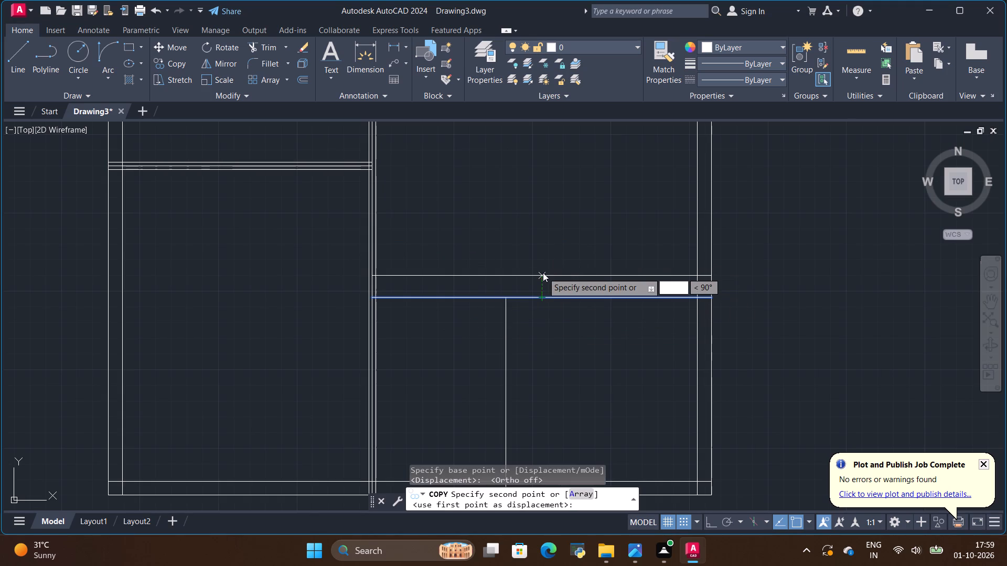
text(2.25)
key(shift+quotedbl)
key(Return)
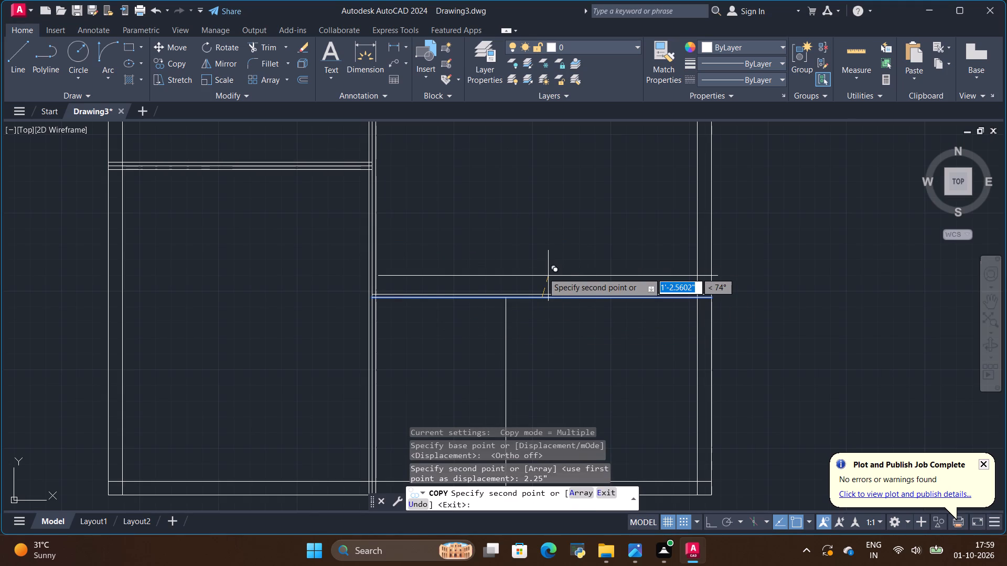
click(708, 519)
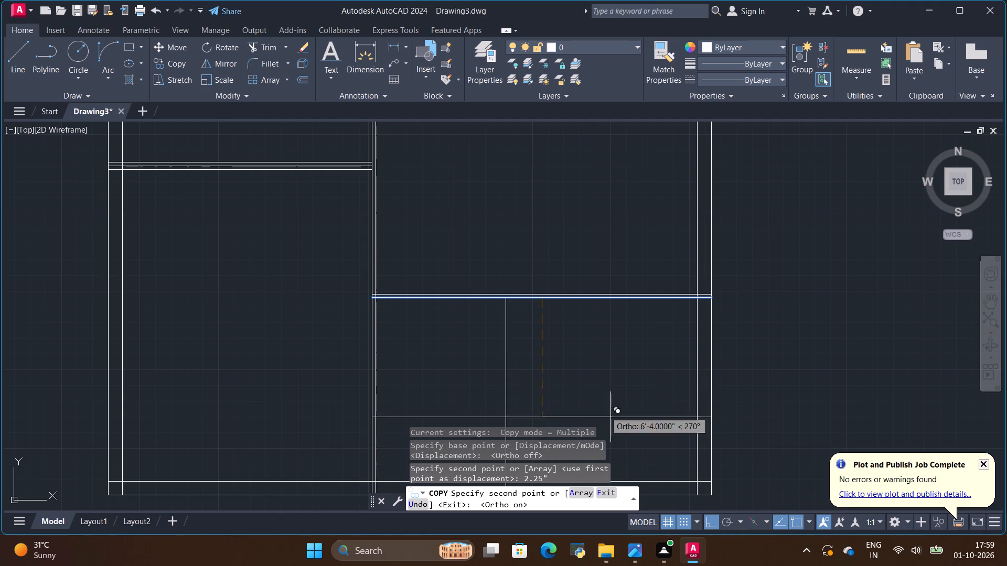
key(BackSpace)
key(BackSpace)
text(2.25)
key(shift+quotedbl)
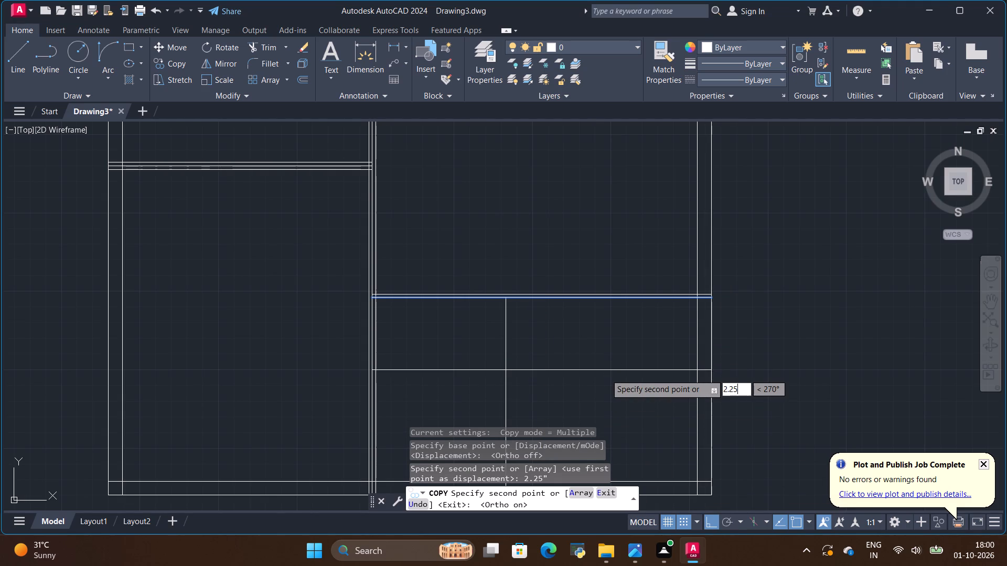
key(Return)
key(Escape)
Copy the short vertical partition line between the two lower-right rooms 2.25" to the left and 2.25" to the right.
scroll(566, 199, down, 2)
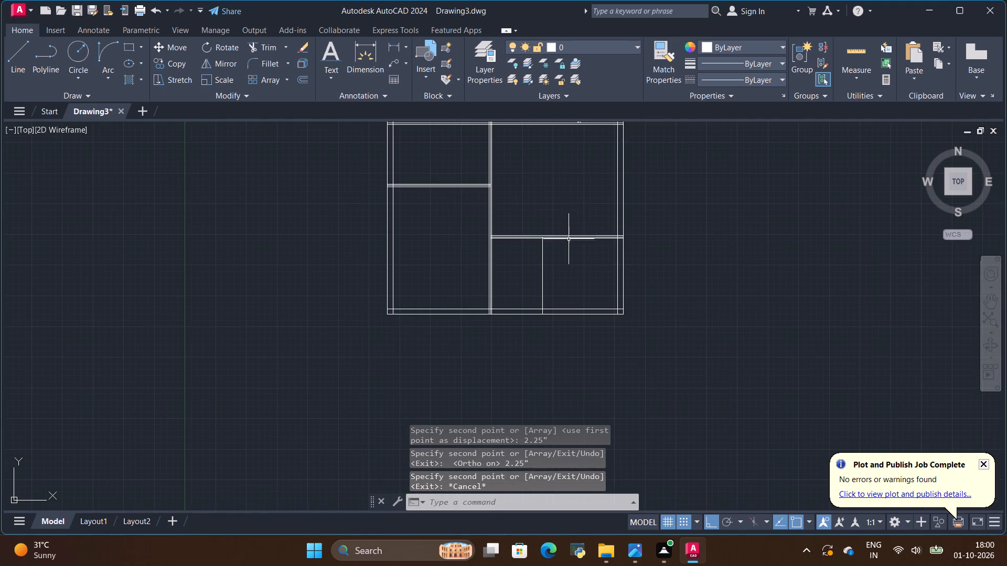
scroll(566, 242, up, 1)
click(527, 284)
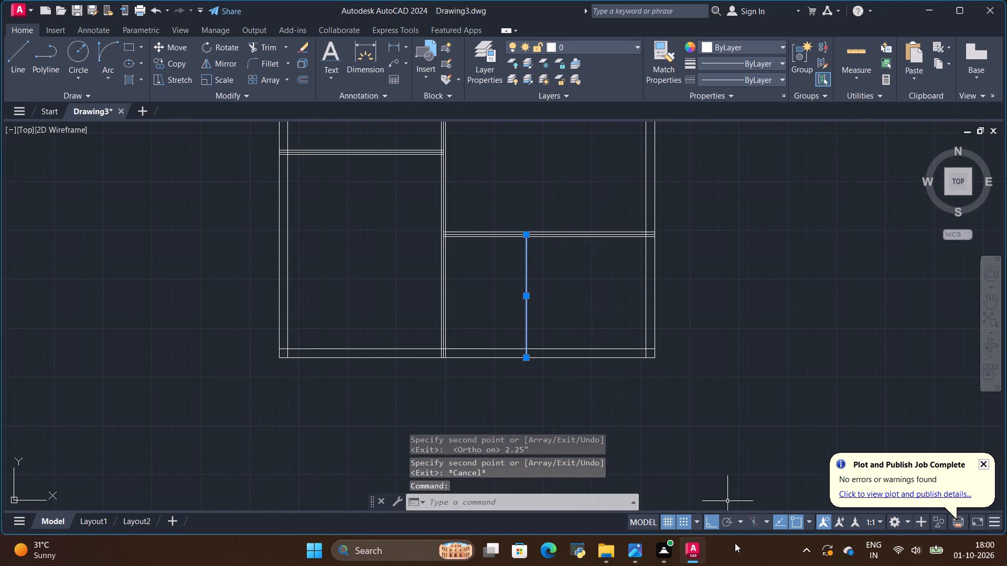
click(168, 61)
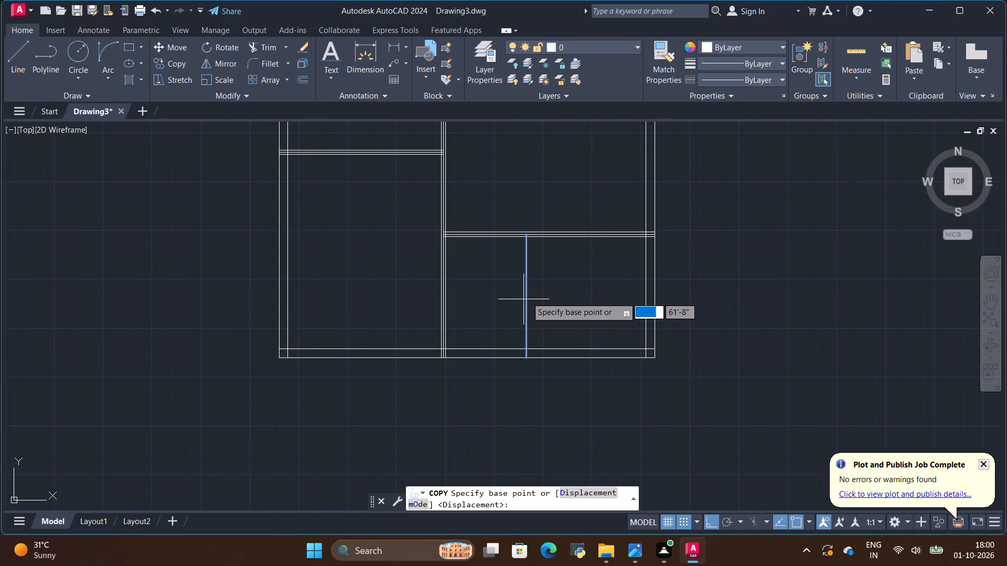
click(527, 299)
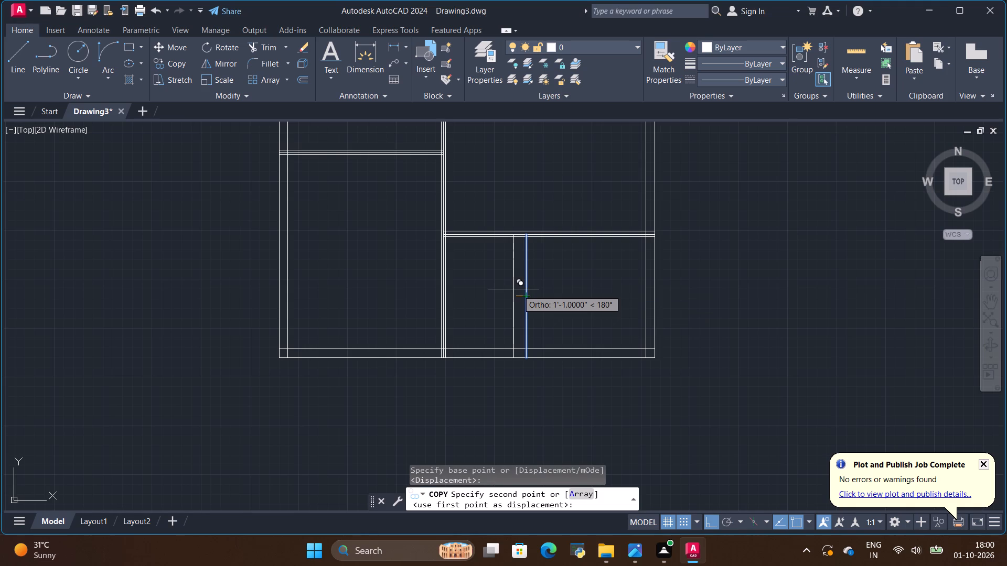
key(BackSpace)
key(BackSpace)
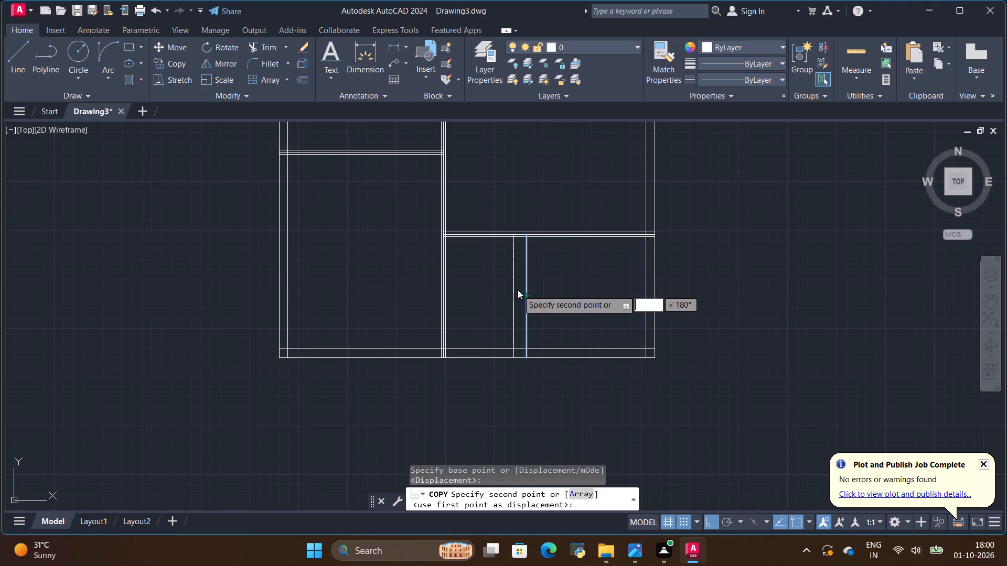
text(2.25)
key(shift+quotedbl)
key(Return)
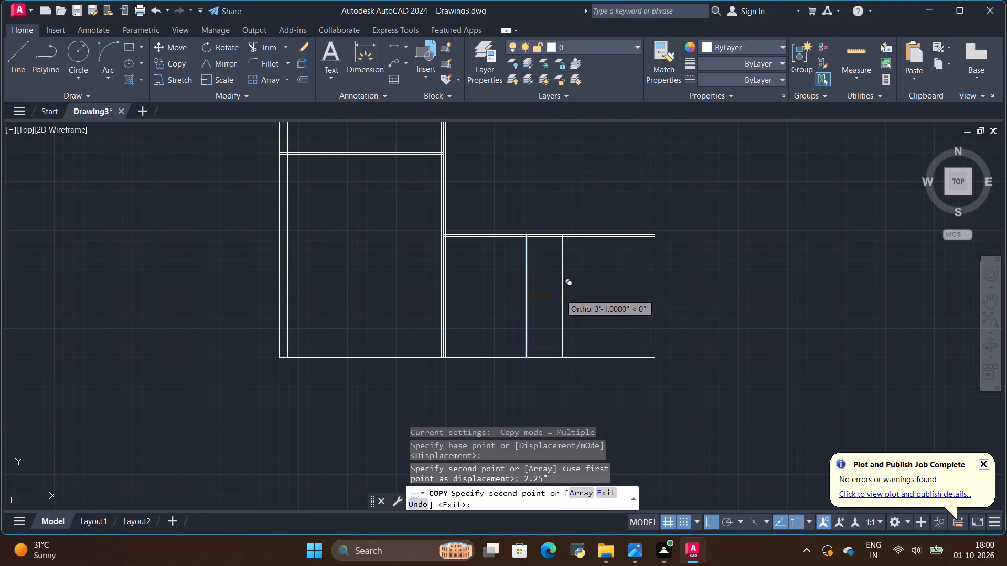
key(BackSpace)
key(BackSpace)
text(2/)
key(BackSpace)
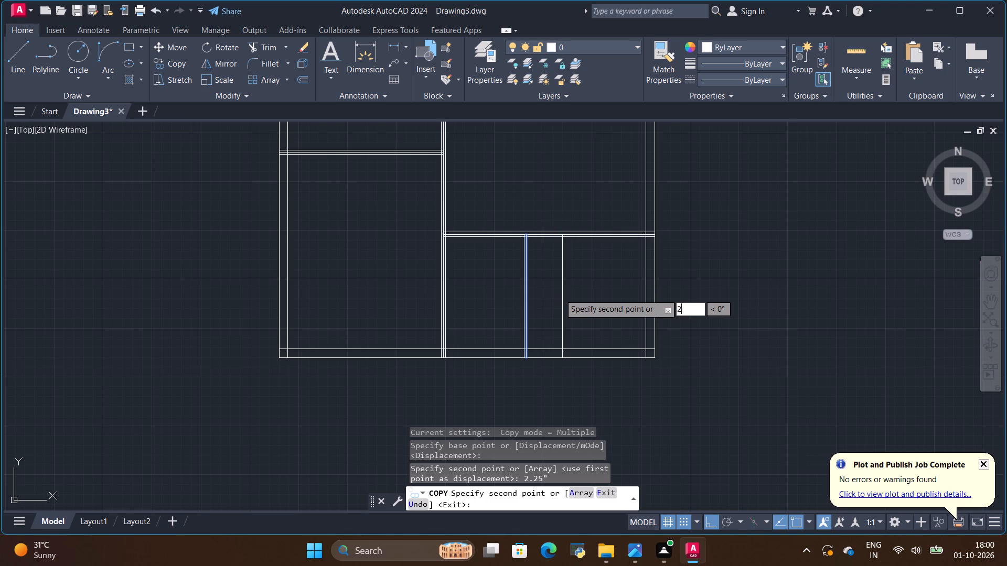
text(.25)
text("\)
key(Return)
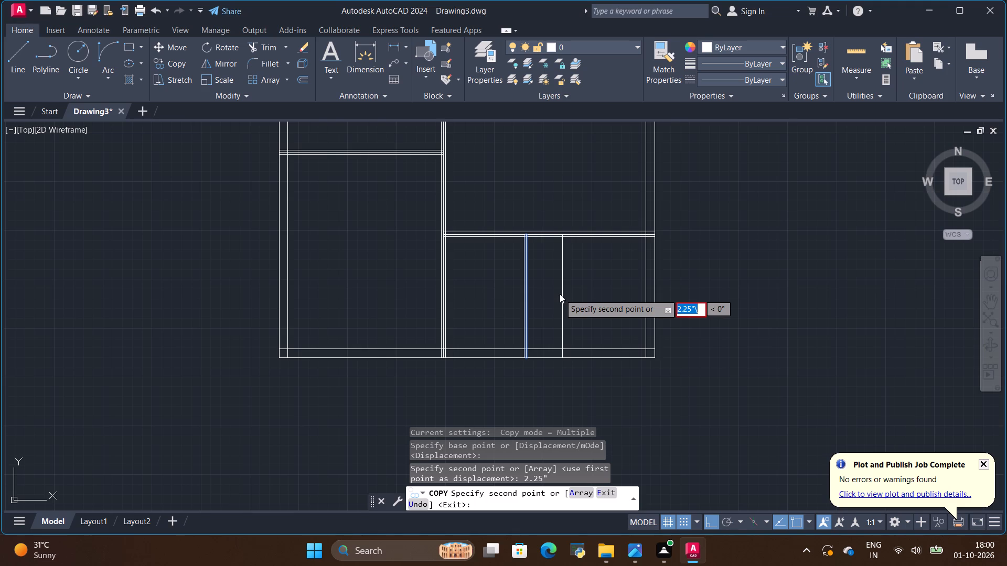
key(BackSpace)
key(BackSpace)
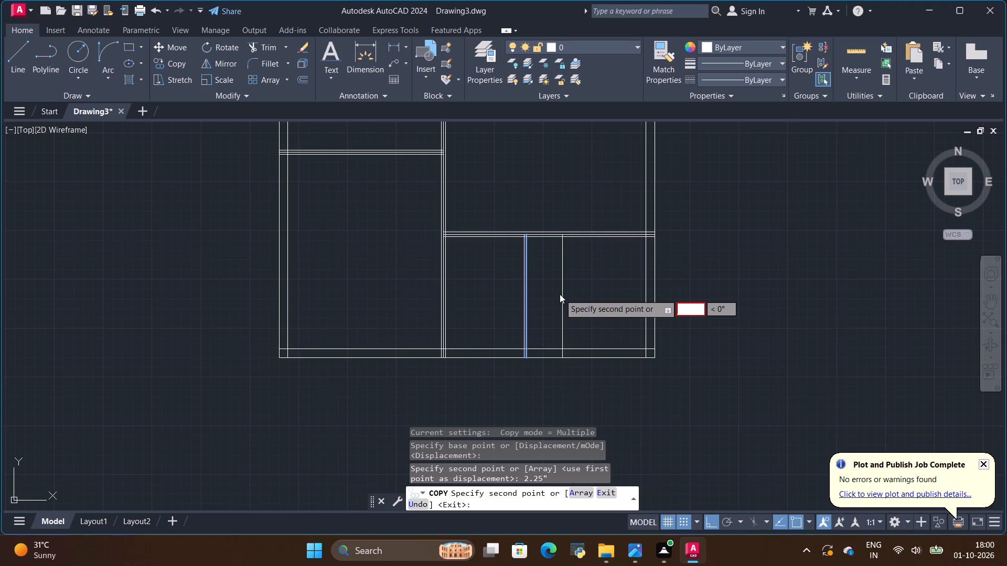
text(2.25)
key(shift+quotedbl)
key(Return)
key(Escape)
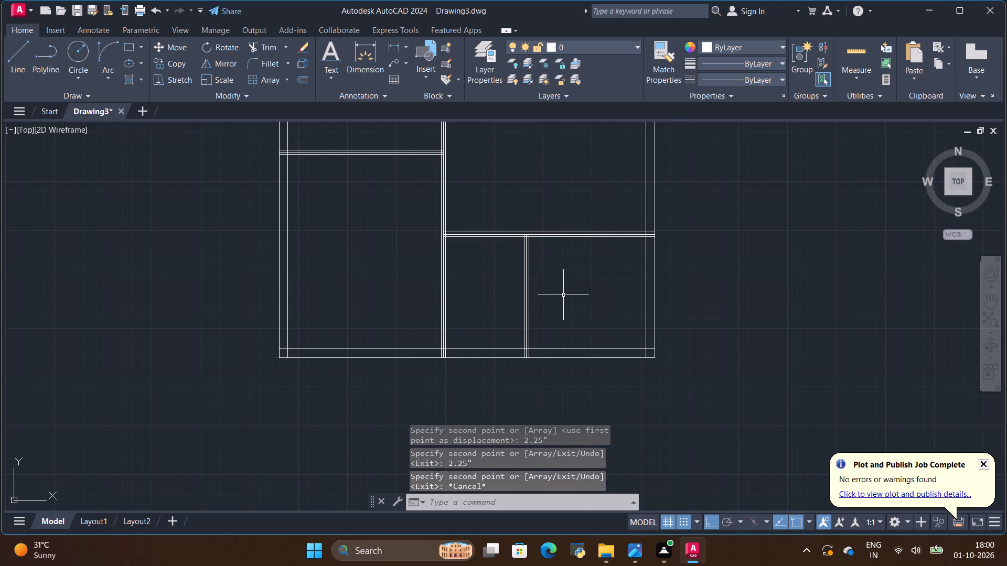
scroll(571, 302, down, 2)
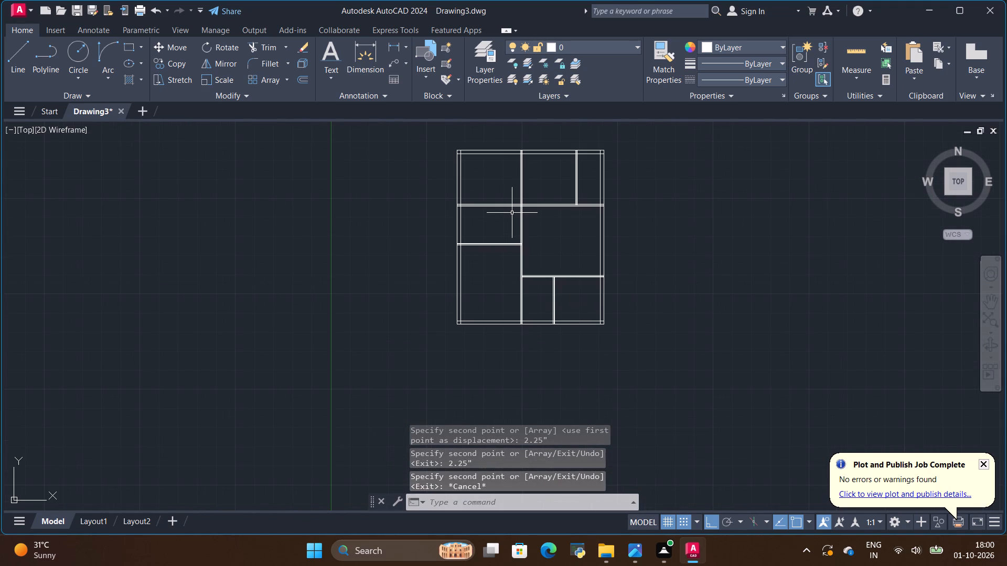
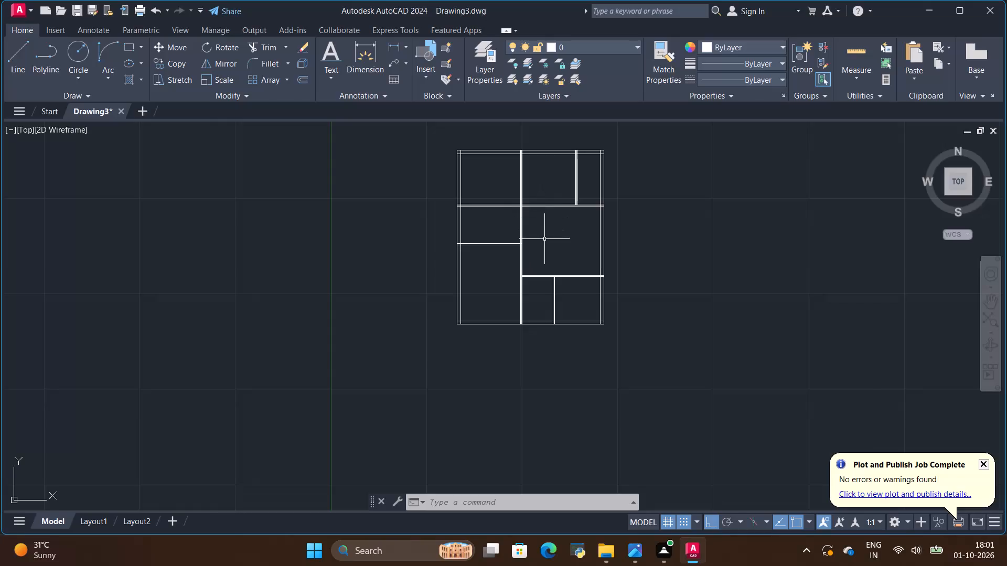
Compare the hand-drawn reference plan with the drawing, examining the wall junctions around the top bedrooms, toilet, kitchen and hall.
scroll(545, 236, up, 1)
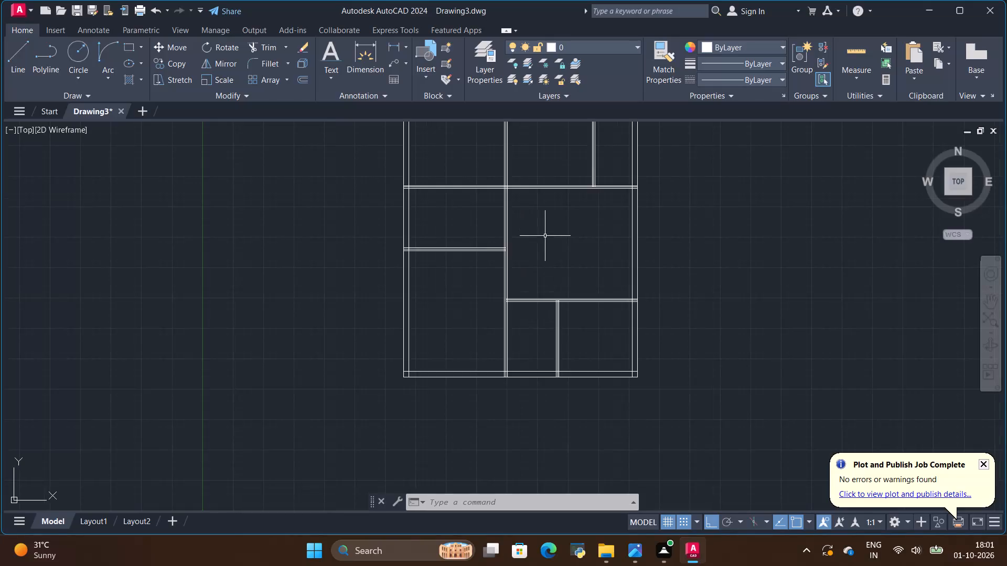
scroll(545, 236, down, 2)
key(alt+Tab)
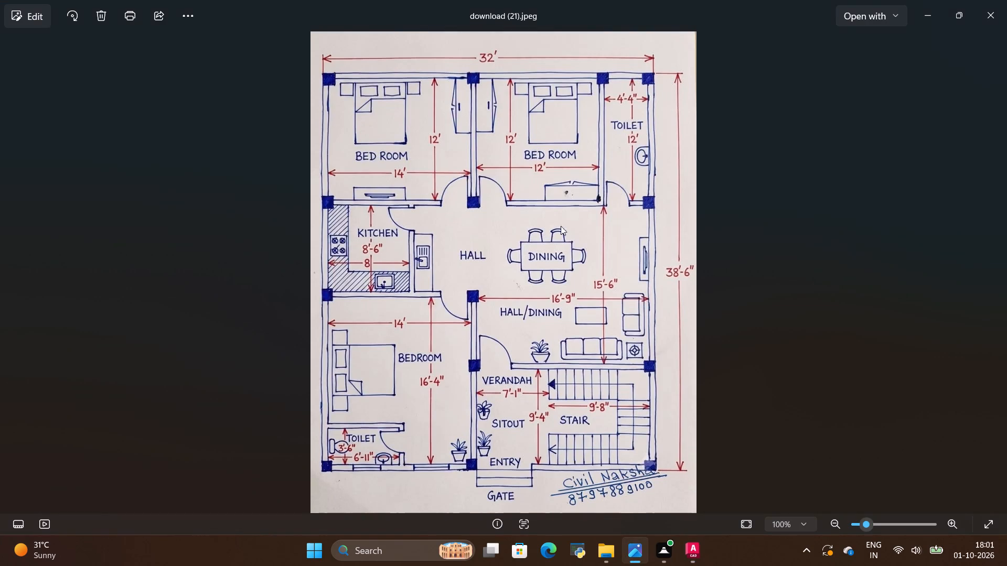
scroll(433, 101, up, 4)
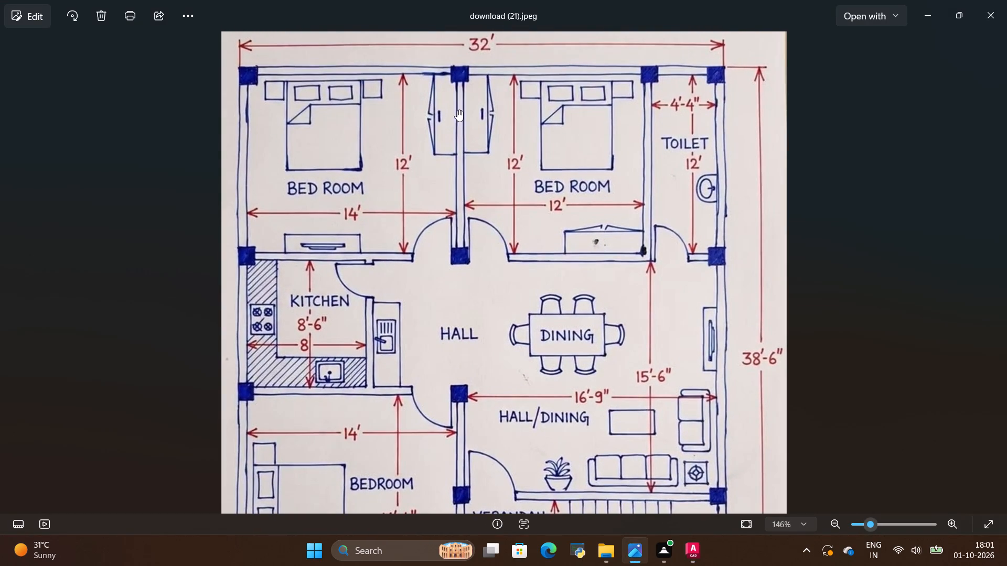
scroll(485, 179, down, 1)
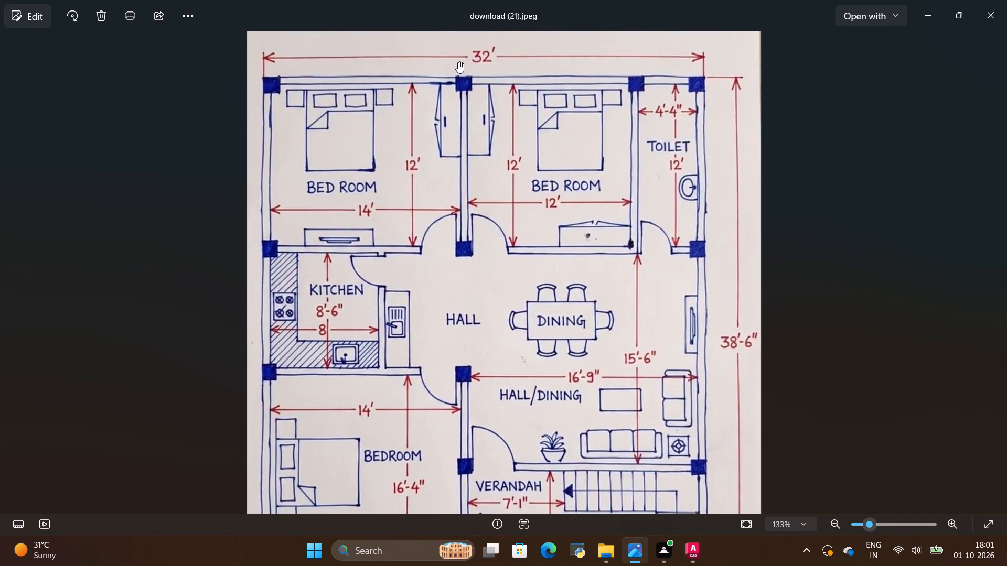
scroll(458, 62, up, 4)
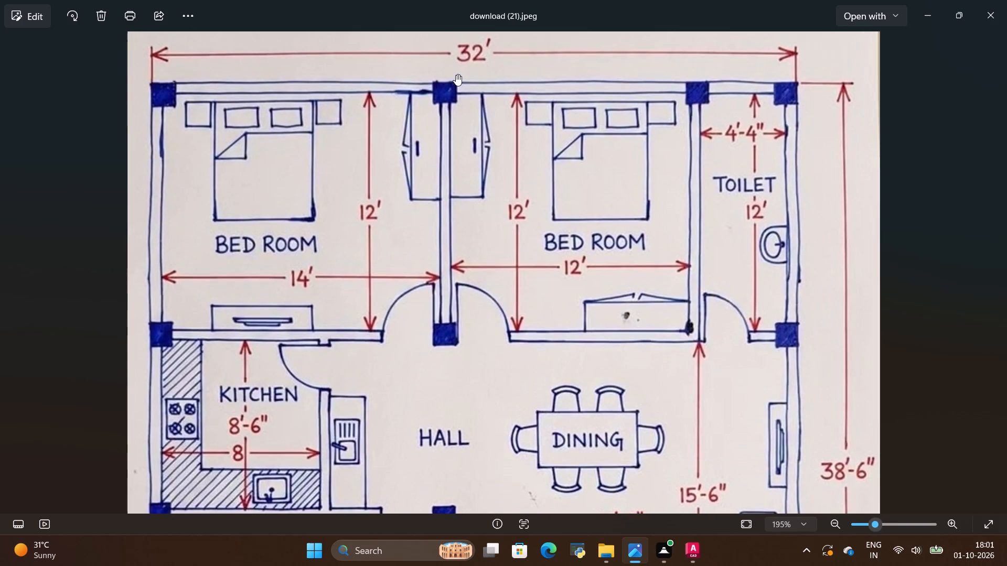
key(alt+Tab)
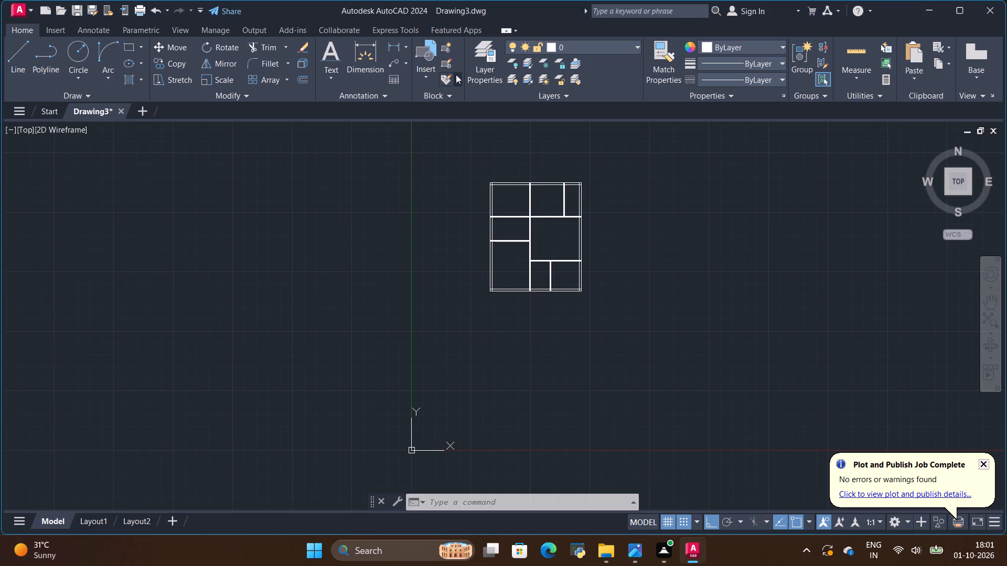
scroll(520, 158, up, 1)
scroll(537, 205, up, 2)
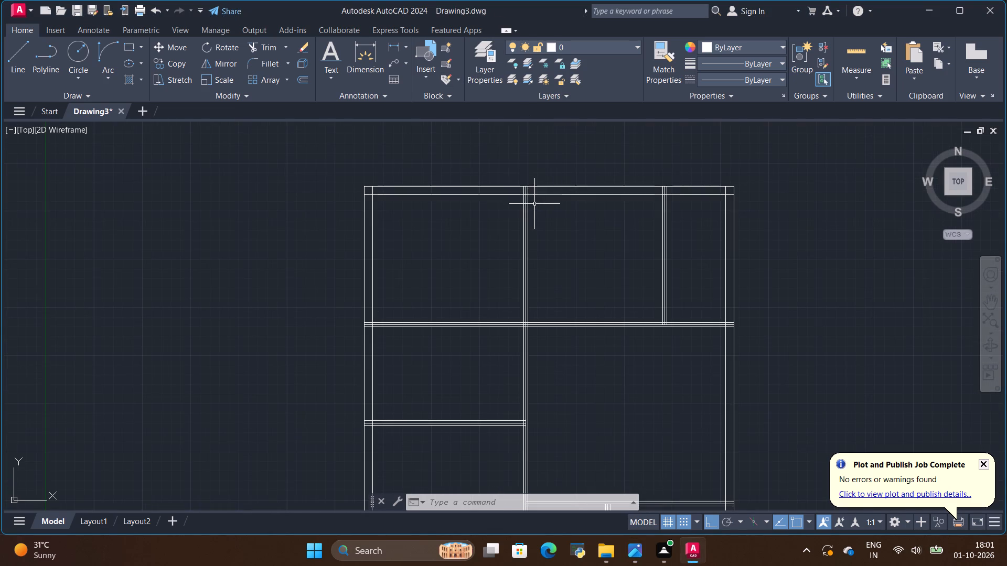
key(alt+Tab)
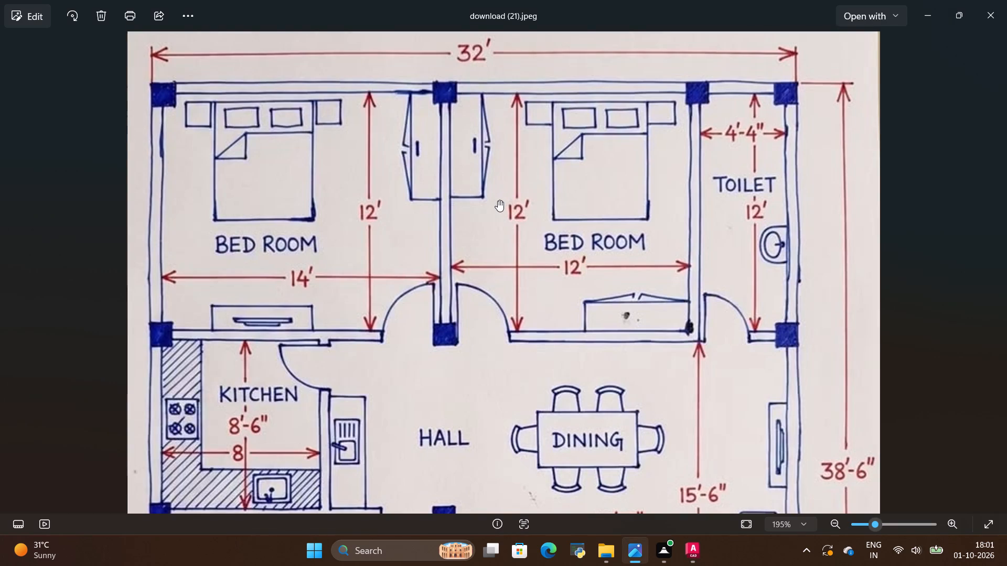
key(alt+Tab)
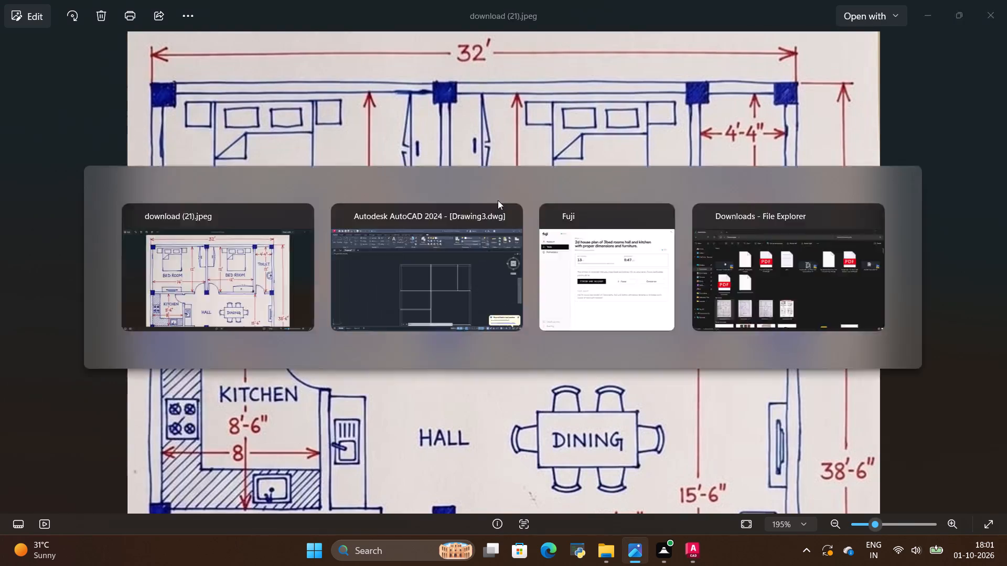
scroll(542, 257, up, 2)
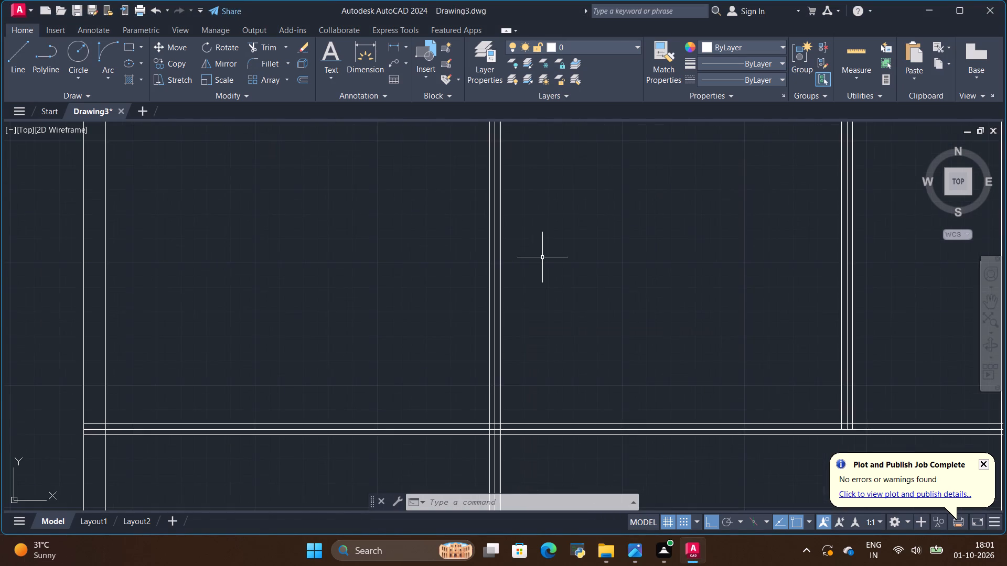
scroll(542, 258, down, 2)
key(alt+Tab)
scroll(507, 271, down, 2)
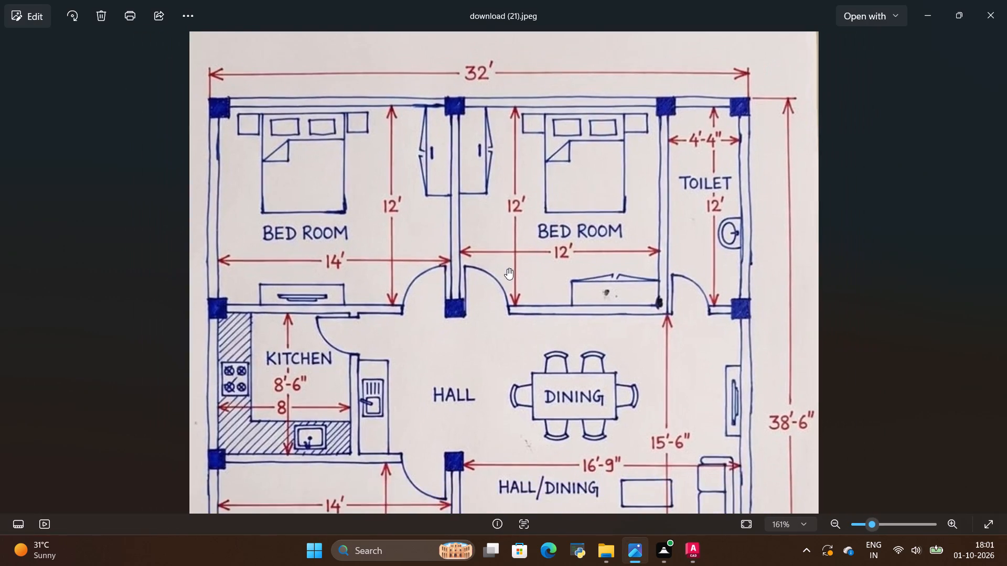
key(alt+Tab)
Trim the overlapping wall lines and centrelines where the main vertical partition crosses the horizontal partition below the top rooms.
scroll(503, 333, up, 1)
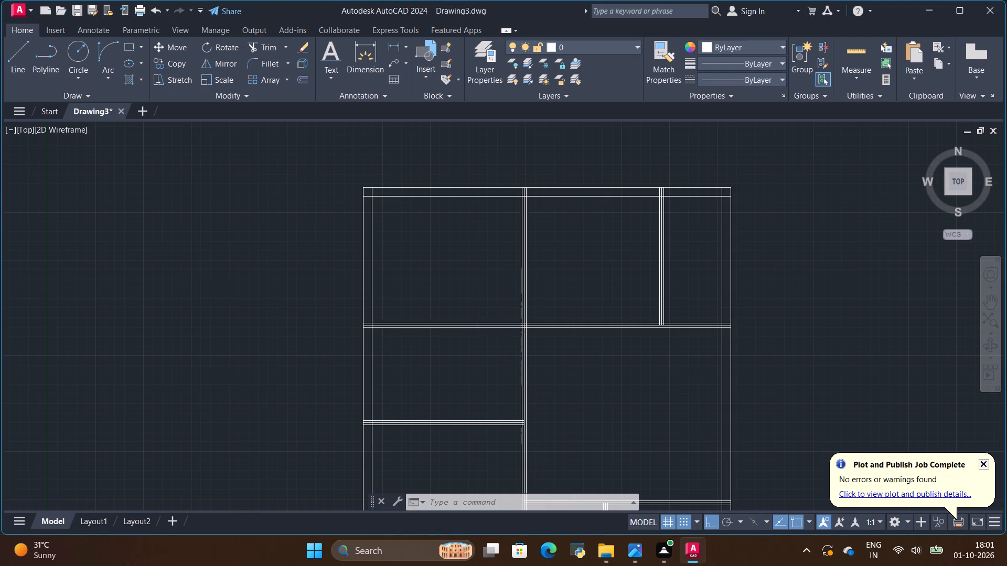
scroll(503, 333, up, 3)
scroll(570, 307, up, 2)
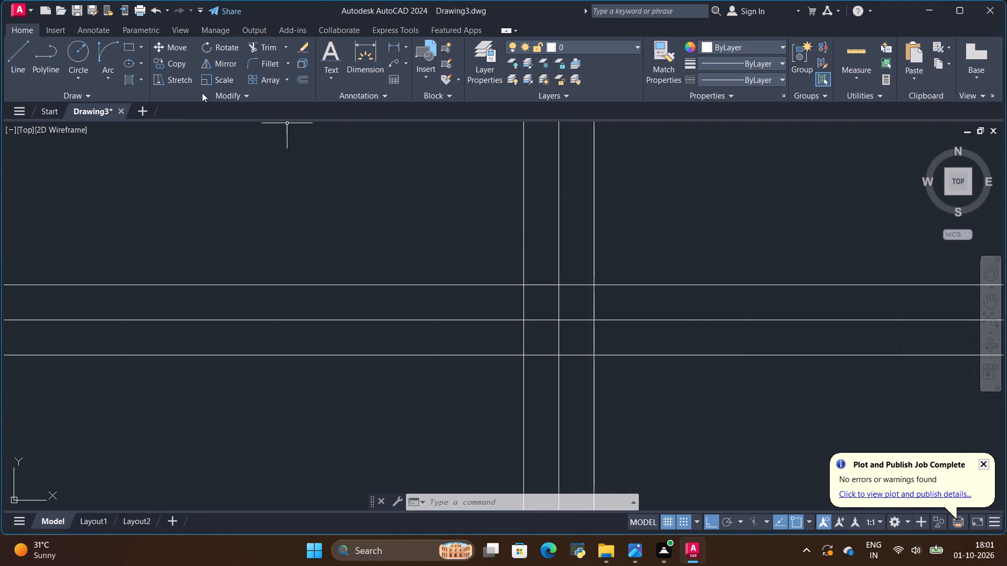
click(260, 47)
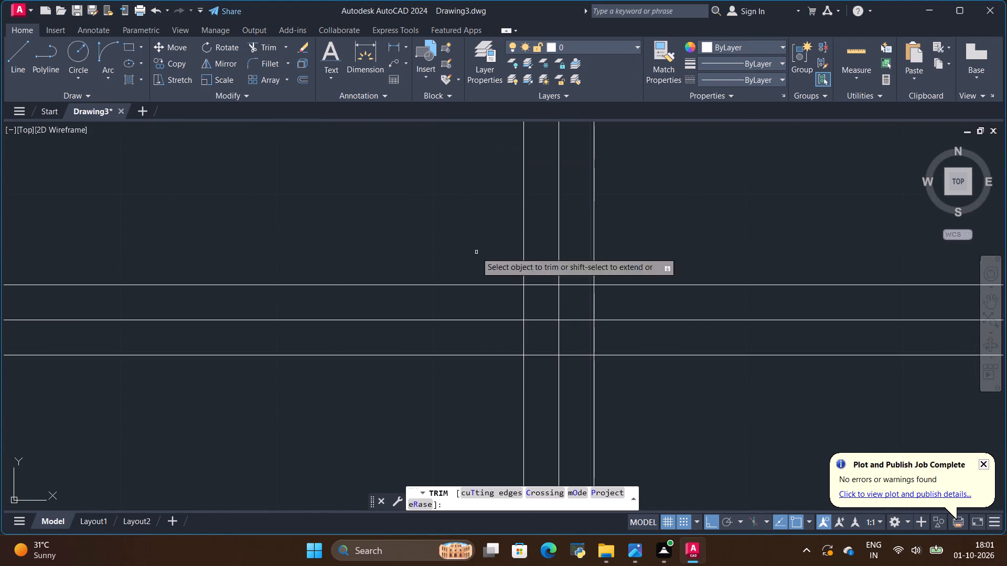
scroll(537, 300, up, 1)
drag(581, 249, 556, 335)
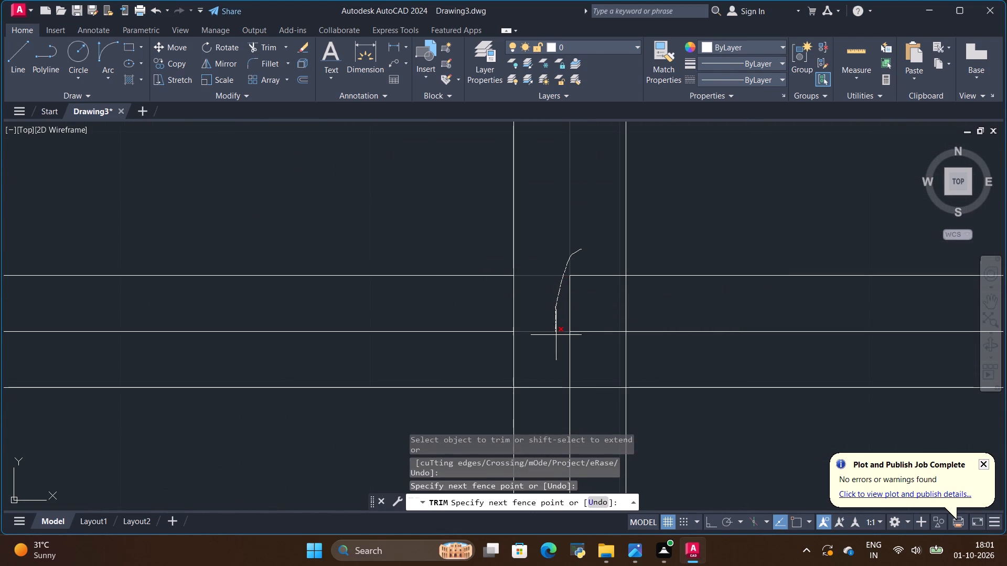
drag(556, 335, 532, 341)
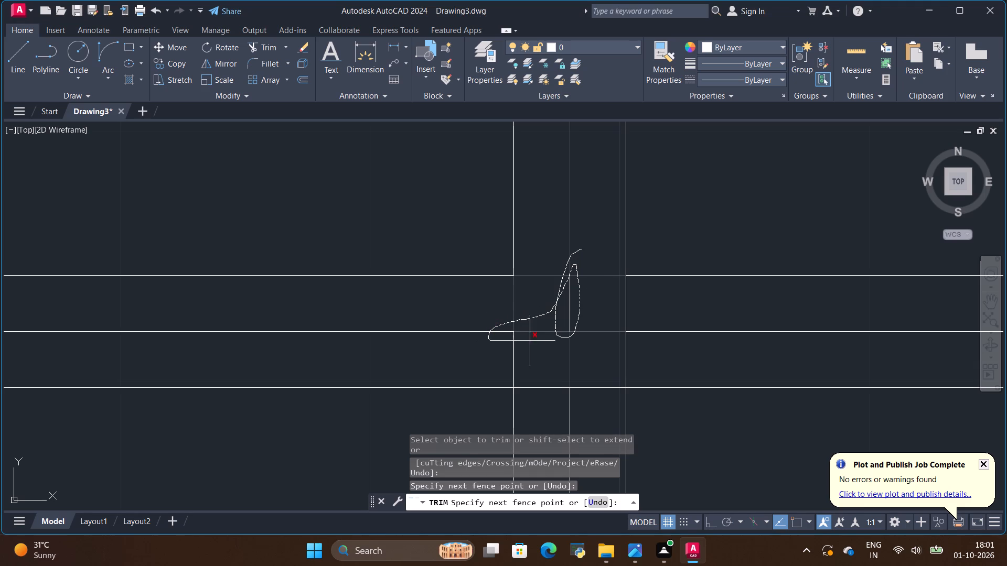
drag(532, 341, 574, 371)
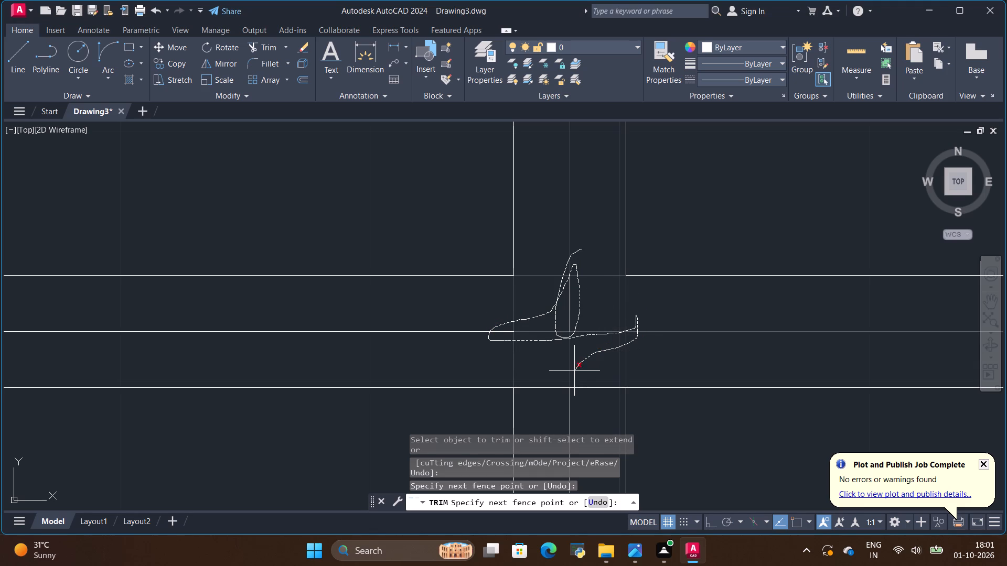
drag(574, 371, 456, 319)
scroll(465, 320, down, 2)
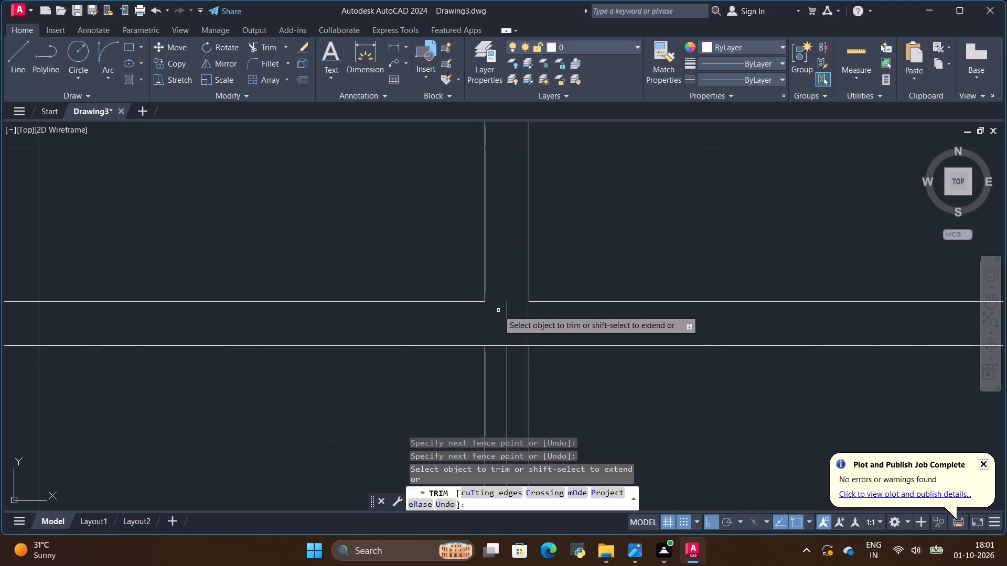
scroll(497, 316, up, 2)
drag(495, 315, 537, 308)
scroll(510, 304, down, 4)
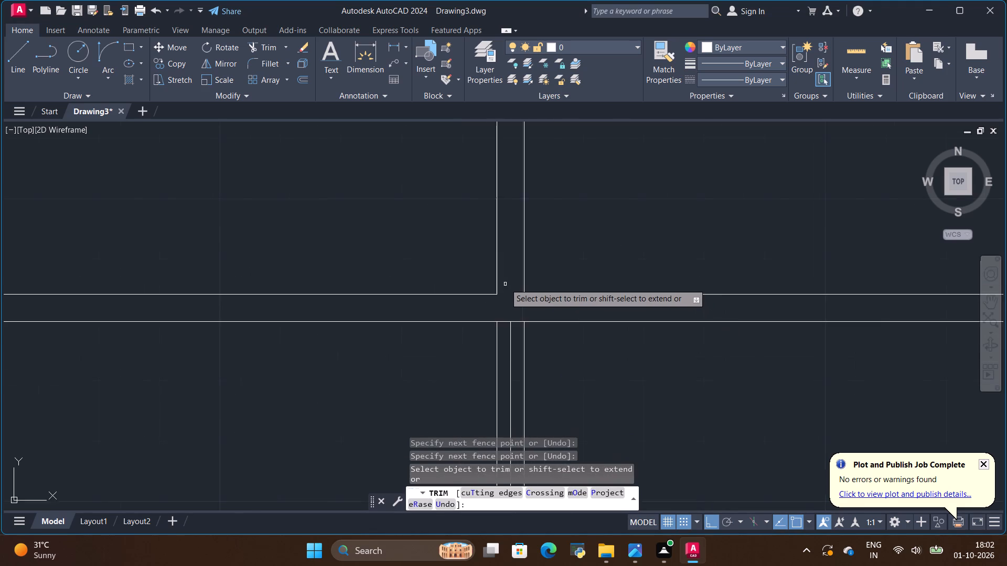
Trim the top-right toilet partition's line ends inside the horizontal wall below it, and remove its centreline.
scroll(505, 284, down, 3)
scroll(730, 284, up, 5)
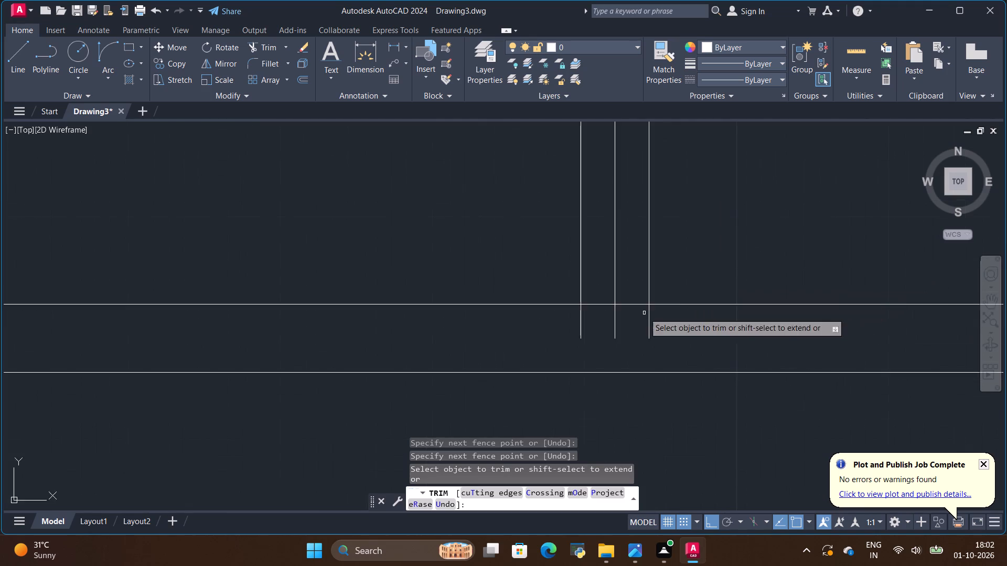
scroll(586, 320, up, 3)
drag(540, 326, 899, 311)
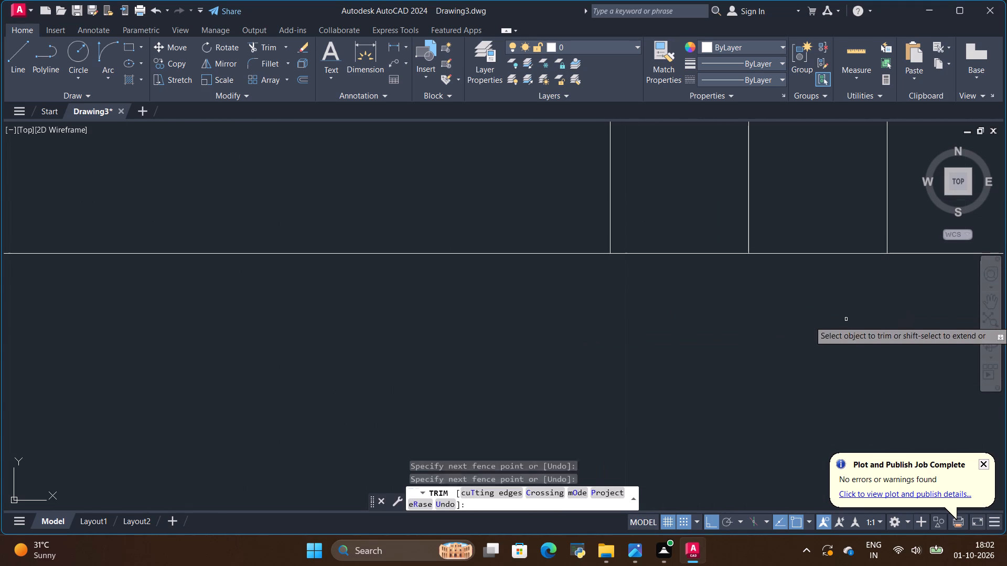
scroll(837, 321, down, 1)
scroll(780, 248, up, 2)
drag(784, 232, 753, 242)
scroll(753, 242, down, 6)
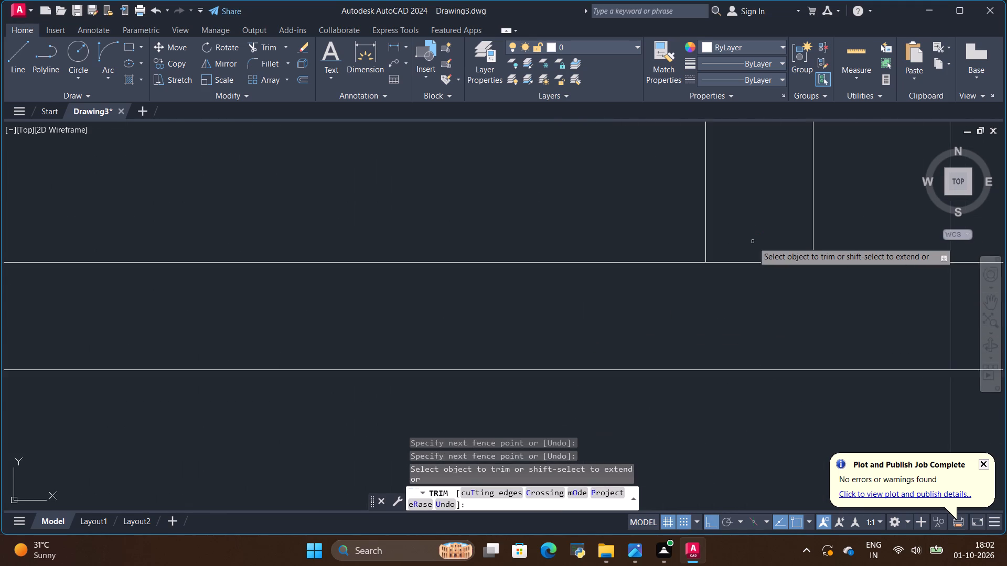
Trim the left-hand rooms' horizontal partition at the main vertical partition, removing its overlapping ends and both partitions' centrelines.
scroll(753, 242, down, 6)
scroll(617, 382, up, 3)
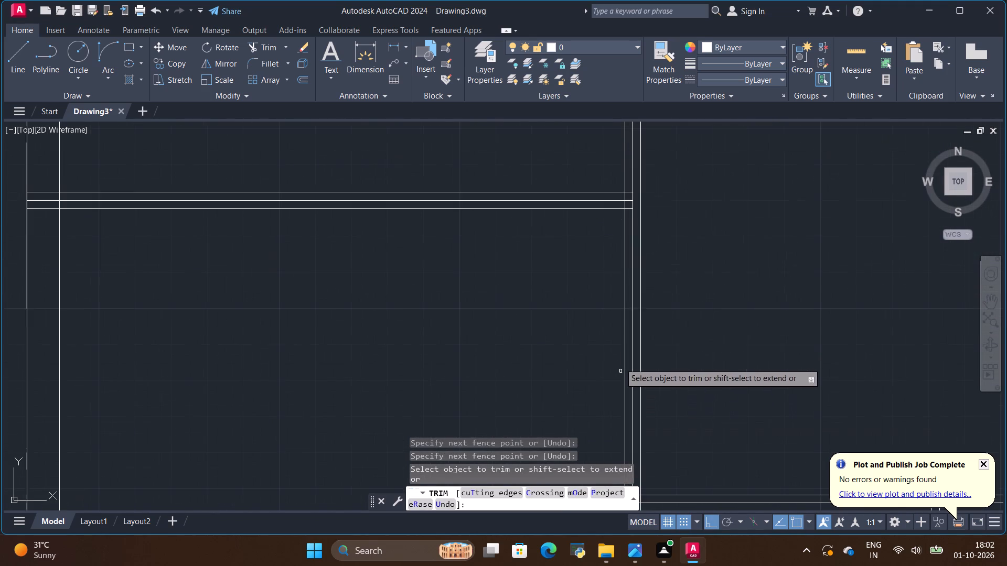
scroll(617, 171, up, 4)
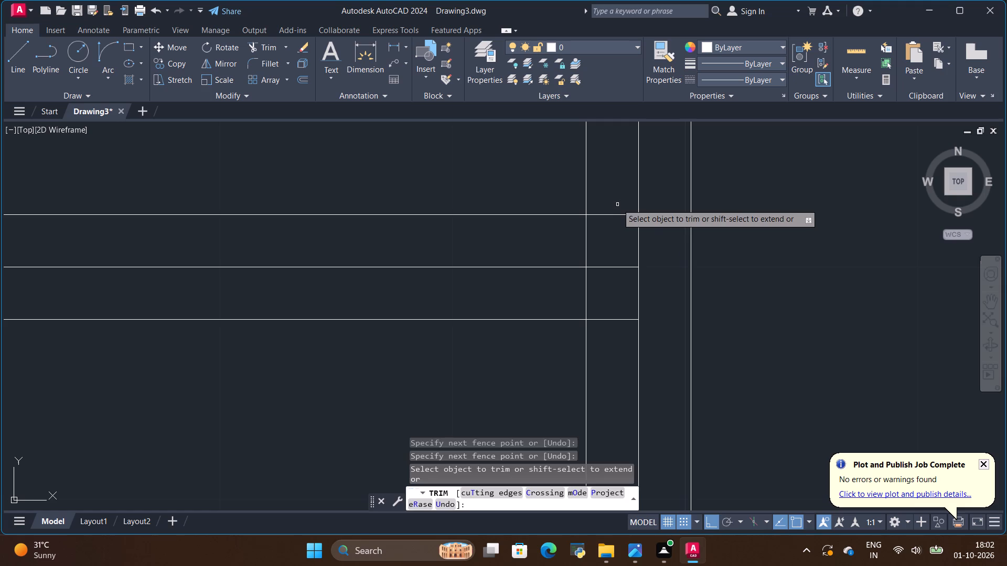
drag(616, 199, 629, 335)
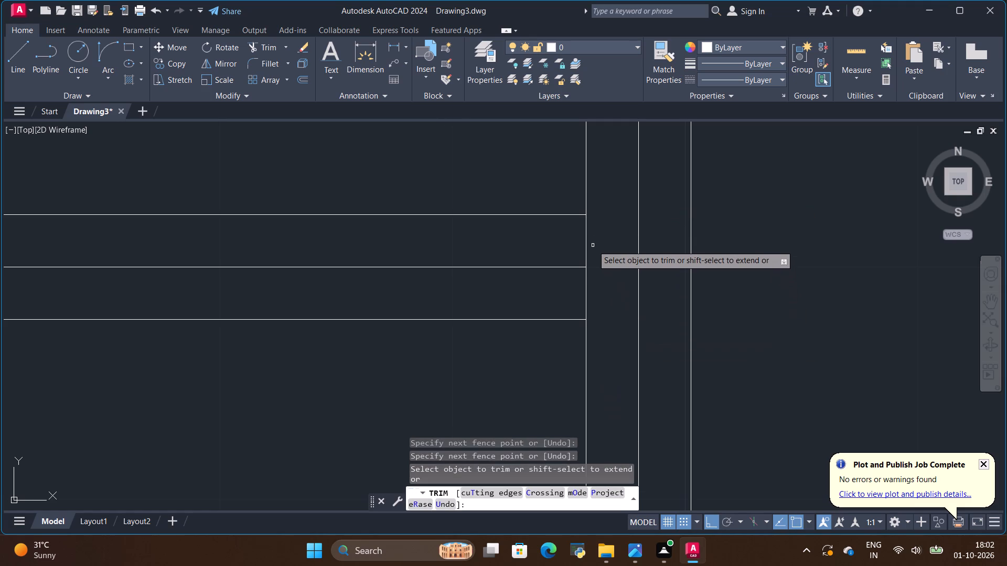
drag(507, 254, 523, 280)
scroll(528, 266, down, 3)
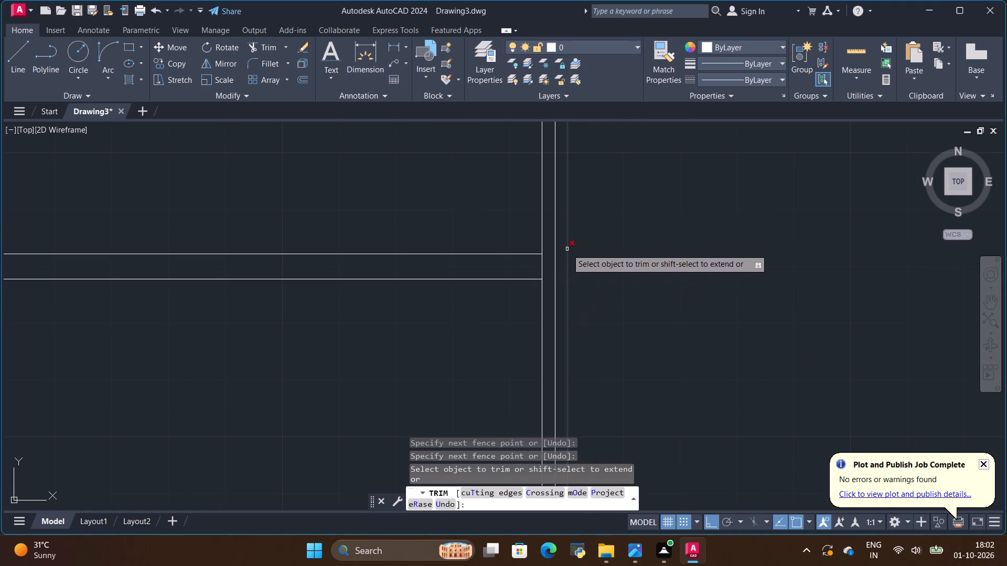
scroll(542, 270, up, 3)
drag(587, 247, 581, 274)
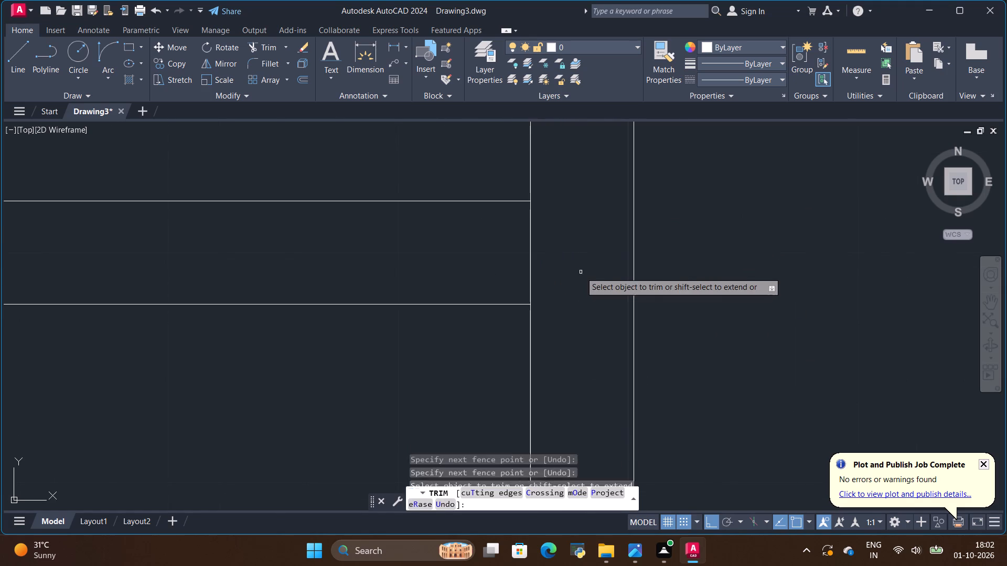
Trim the horizontal partition above the lower-right rooms where it overlaps the main vertical partition, and remove the remaining centrelines there.
scroll(581, 272, down, 6)
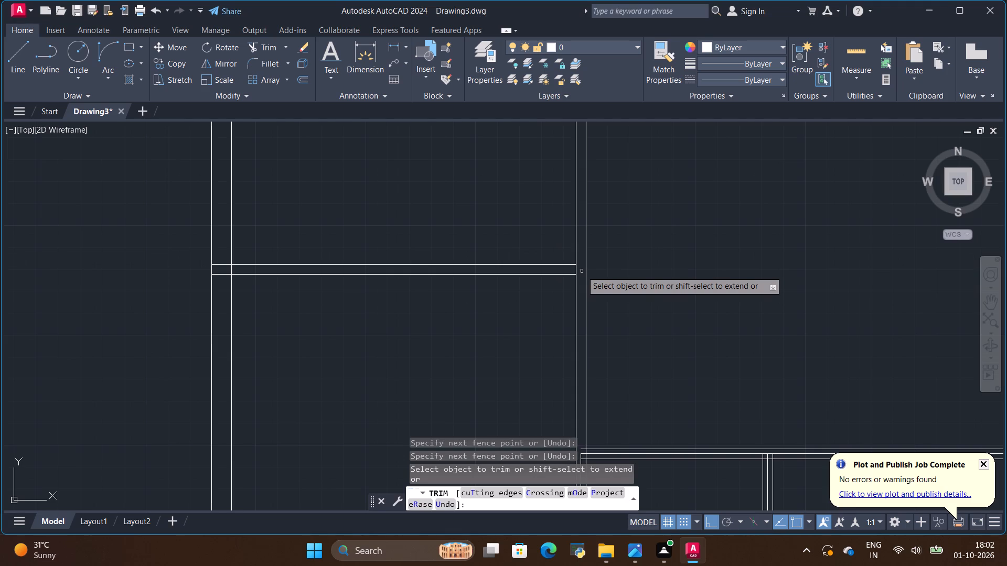
scroll(689, 298, down, 3)
scroll(657, 341, up, 2)
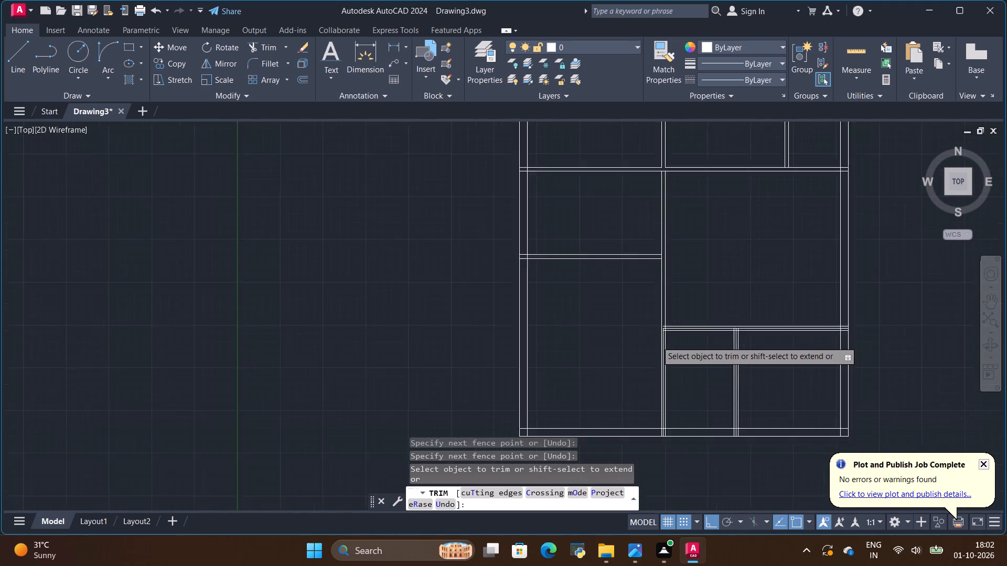
scroll(657, 341, up, 6)
drag(617, 230, 620, 246)
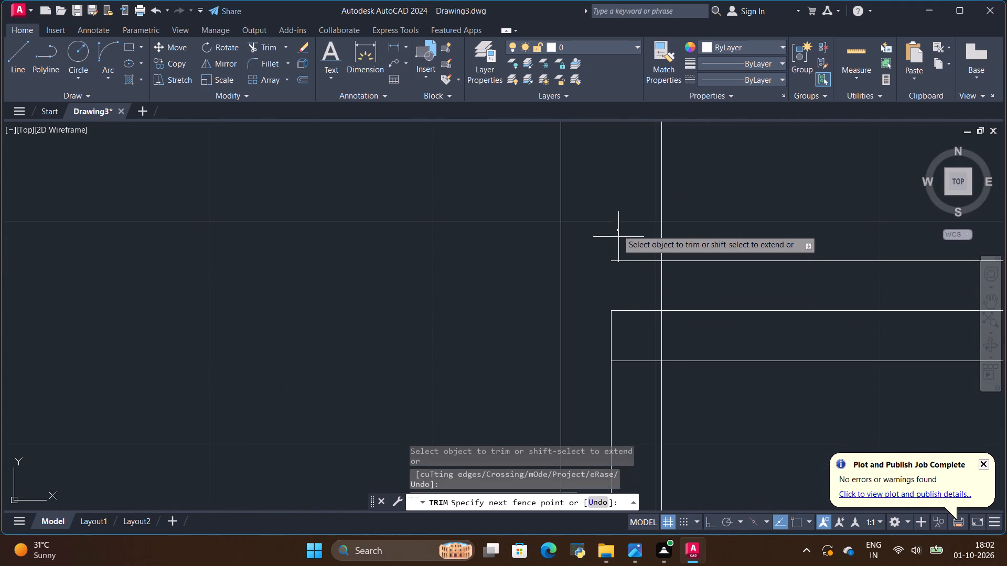
drag(620, 246, 601, 347)
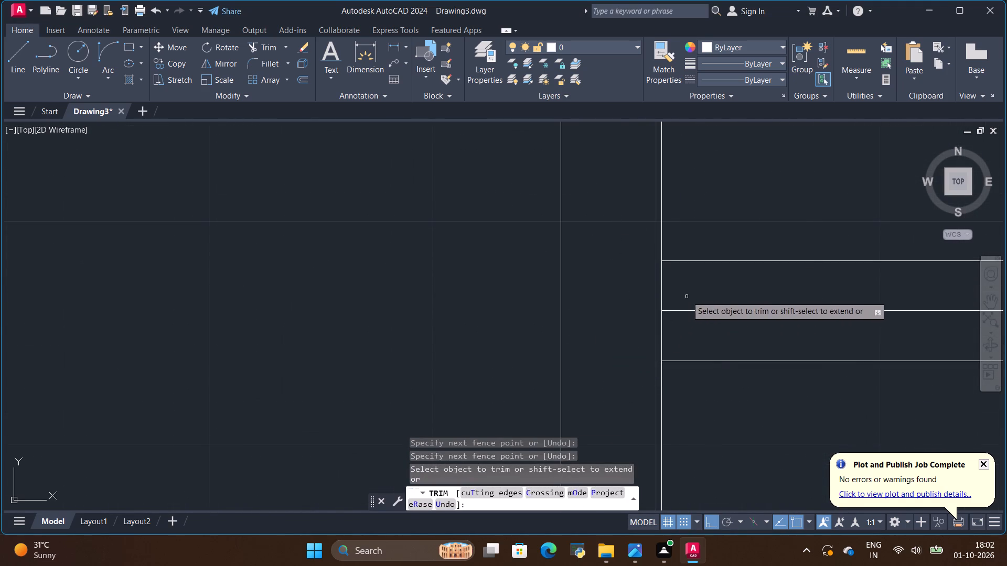
drag(687, 295, 700, 320)
Trim the lower-right rooms' vertical partition ends inside the horizontal wall above it, and remove its centreline.
scroll(563, 322, down, 5)
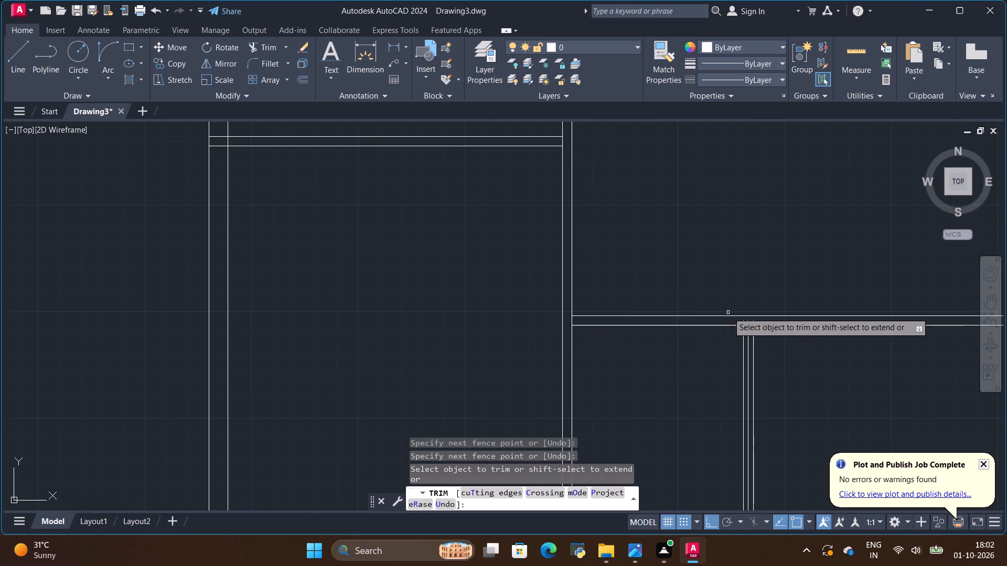
scroll(756, 325, up, 5)
scroll(661, 340, up, 1)
drag(563, 211, 598, 214)
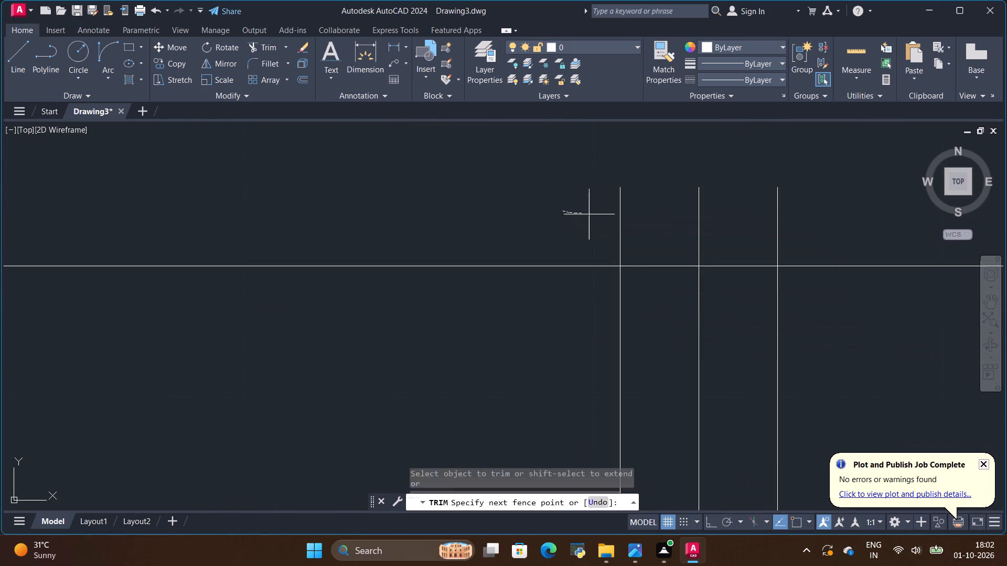
drag(598, 214, 816, 202)
drag(670, 307, 702, 344)
scroll(328, 255, down, 3)
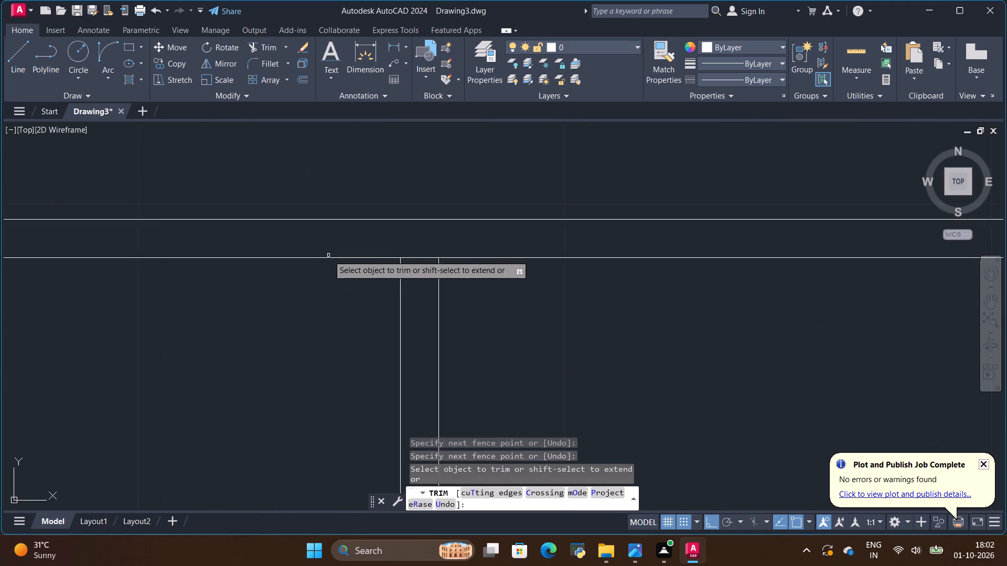
scroll(328, 255, down, 3)
scroll(582, 232, down, 2)
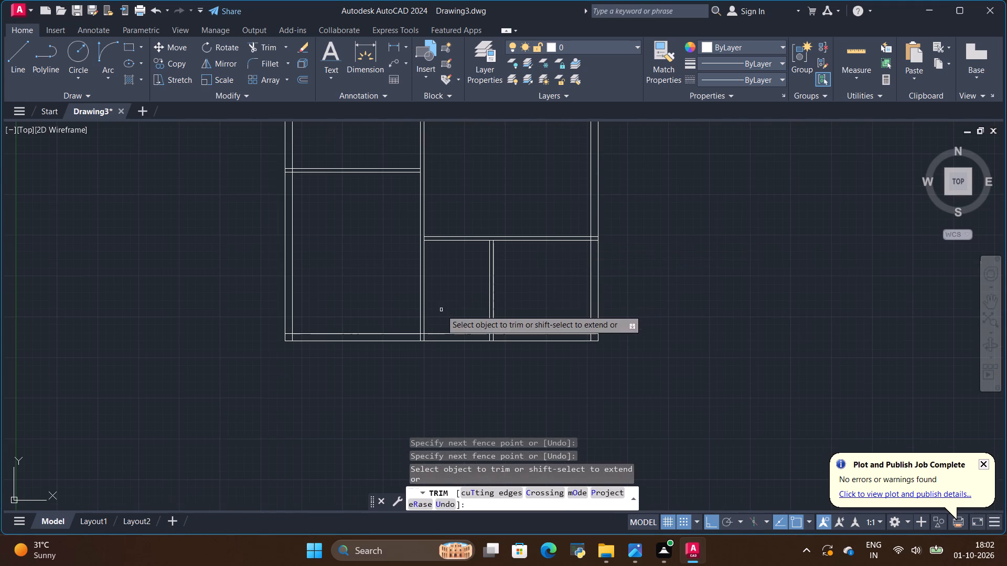
Check the door positions beside the central bedroom wall on the hand-drawn reference plan against the junction below both bedrooms in the drawing.
scroll(479, 334, up, 2)
scroll(586, 352, down, 3)
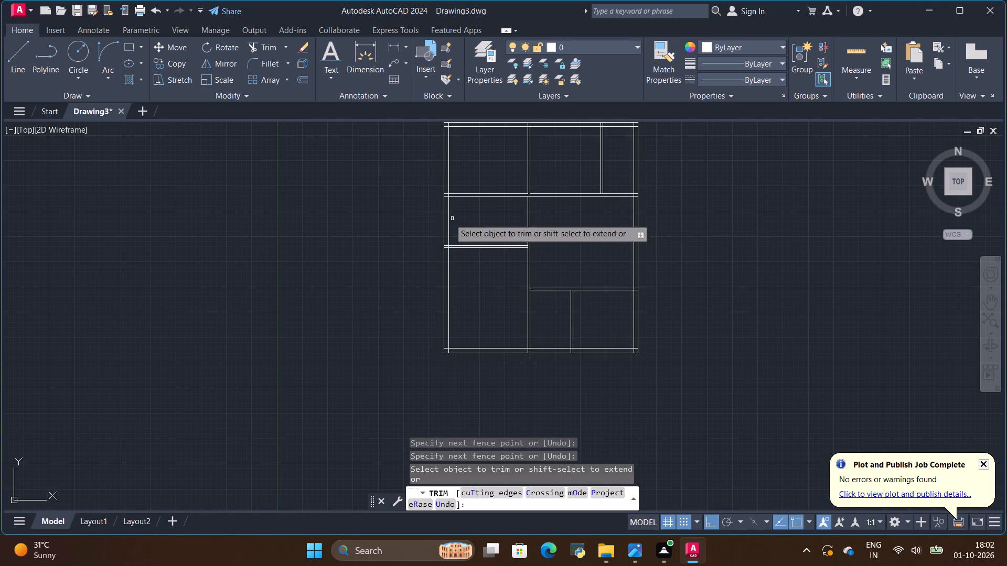
scroll(397, 177, up, 1)
scroll(504, 258, down, 2)
key(alt+Tab)
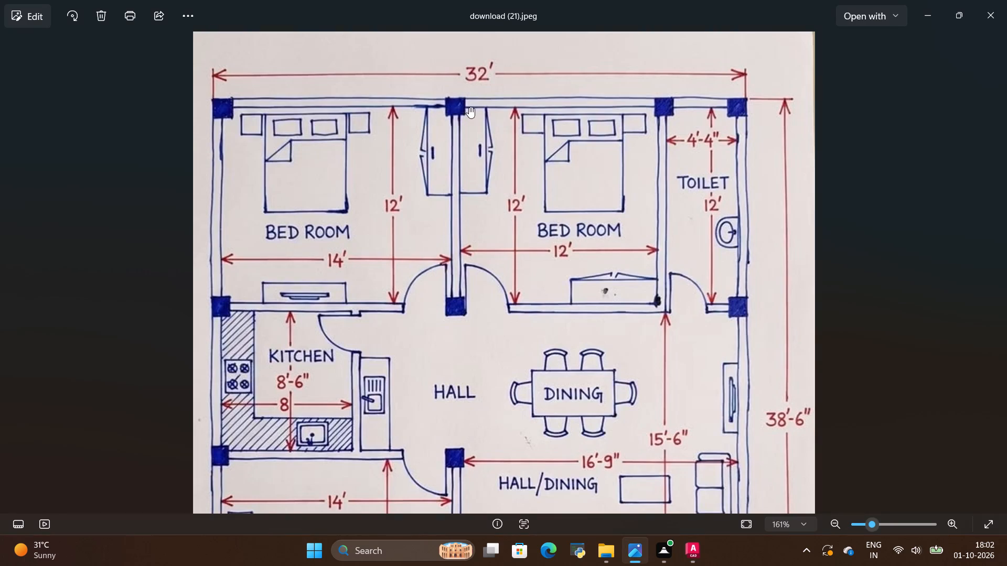
key(alt+Tab)
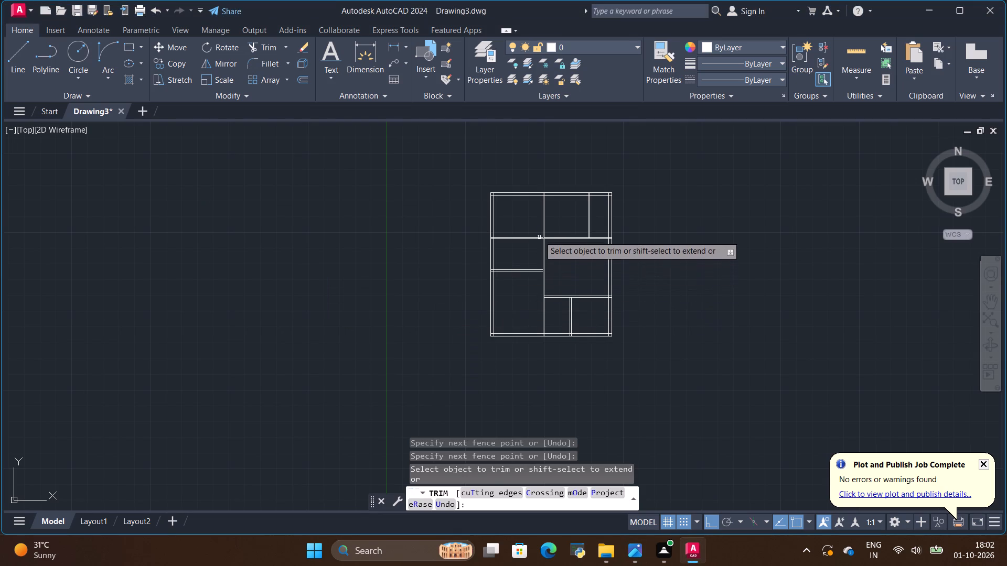
scroll(539, 228, up, 4)
scroll(545, 273, up, 4)
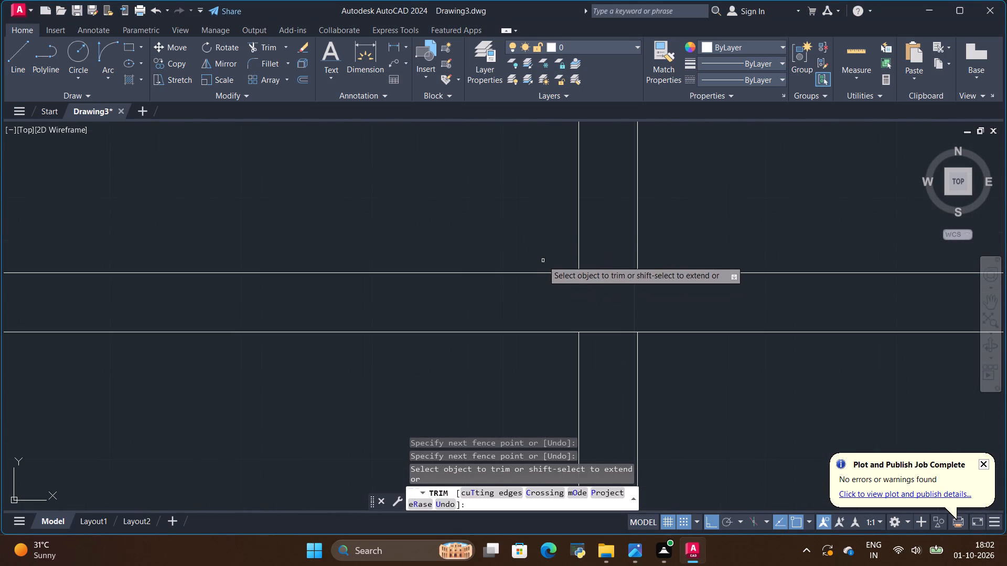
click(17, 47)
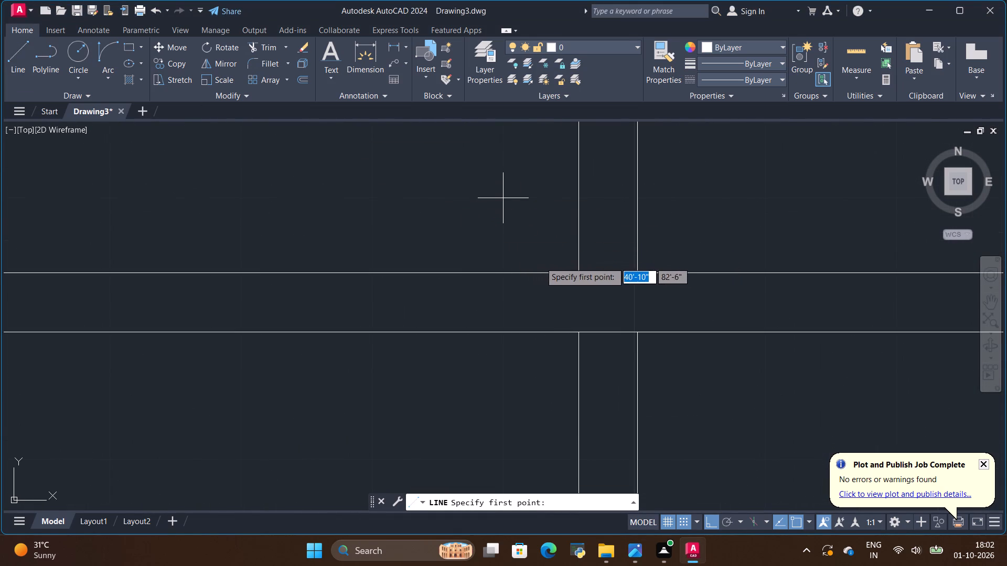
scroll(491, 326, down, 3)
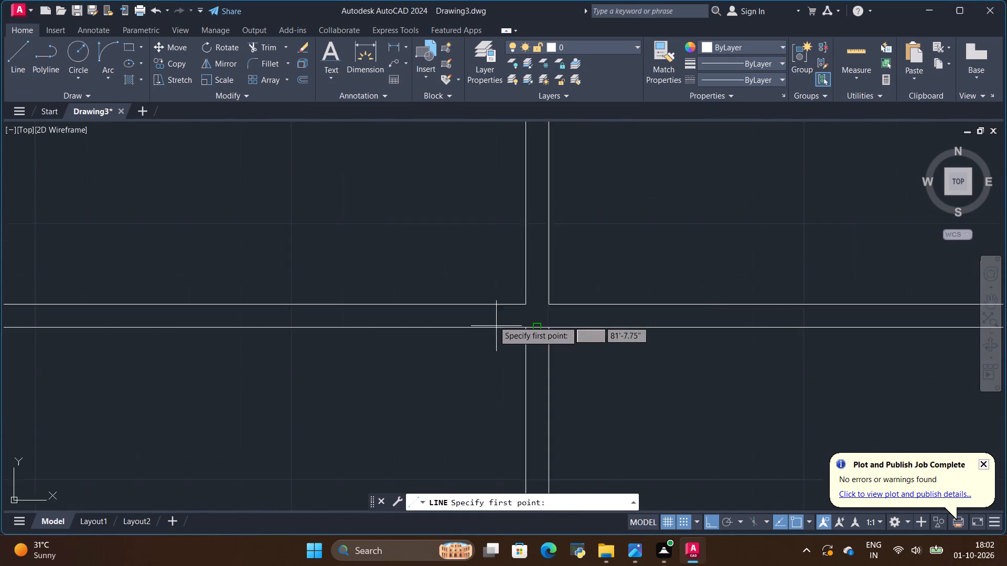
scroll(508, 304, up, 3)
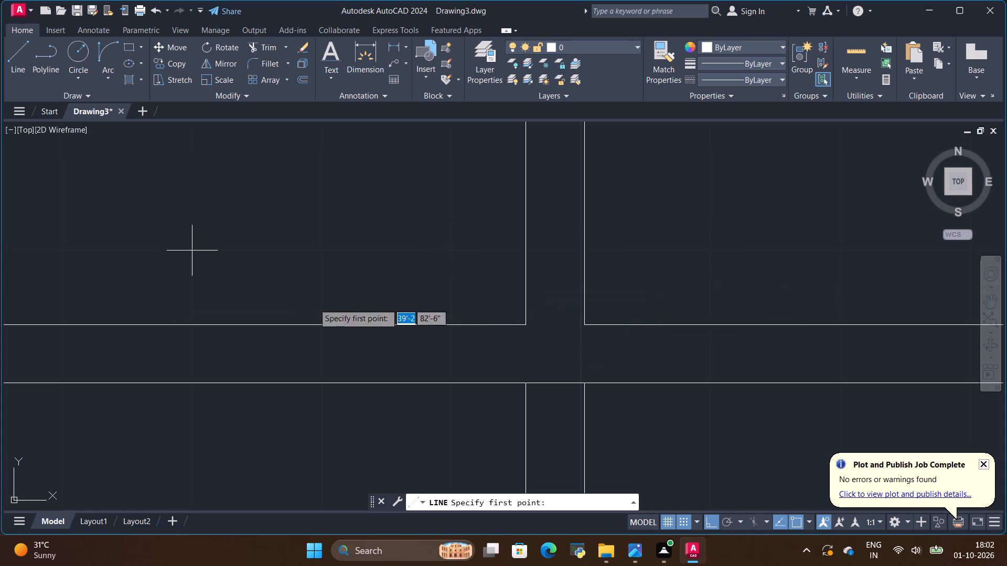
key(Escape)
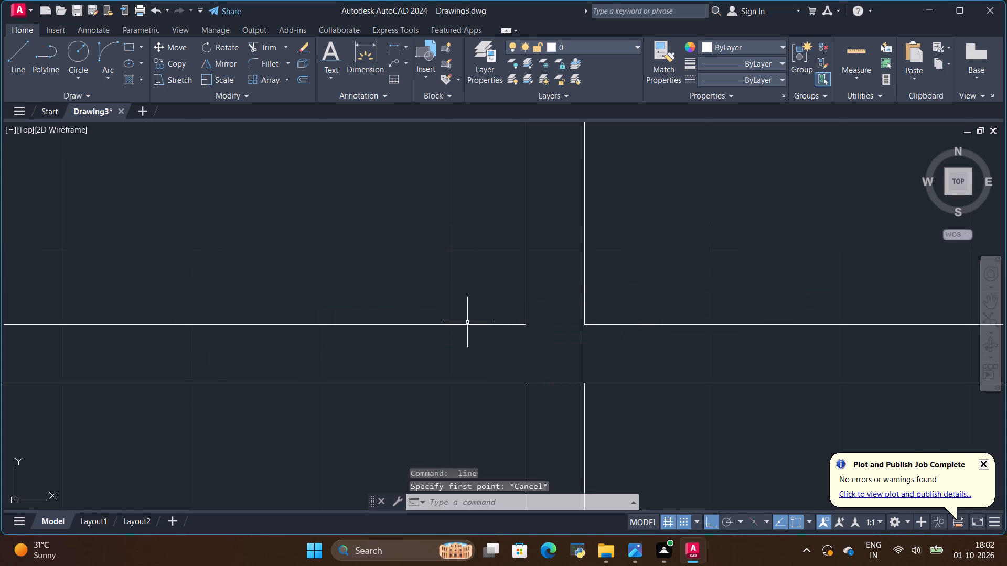
Turn off grid snap and draw a line across the bedrooms' lower wall, flush with the central partition's left face.
click(14, 52)
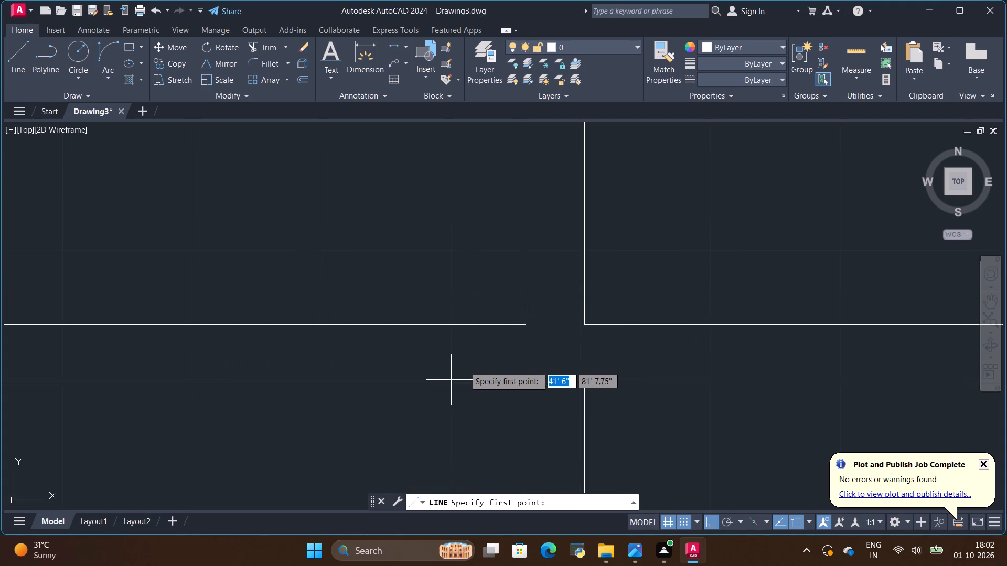
scroll(462, 365, up, 3)
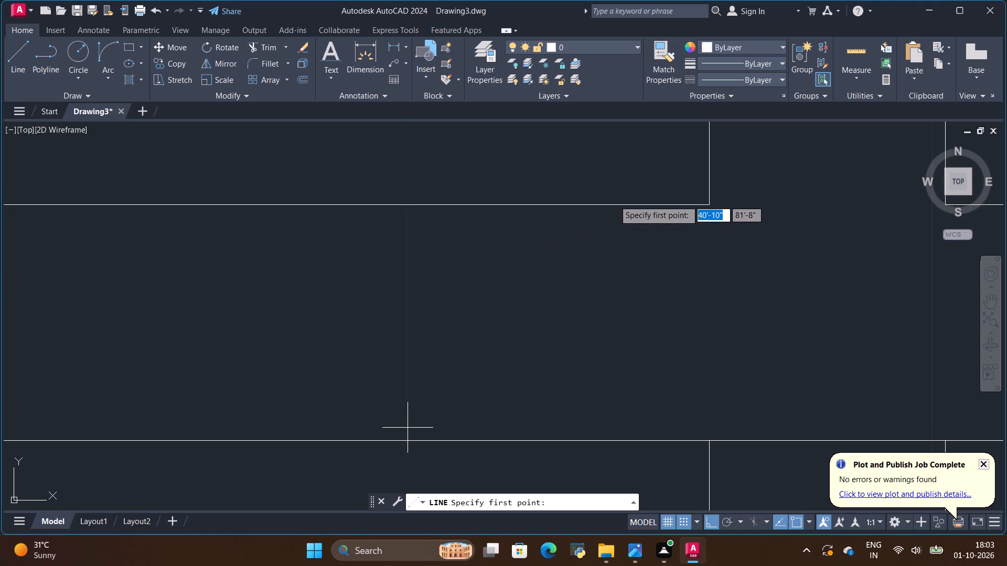
scroll(307, 380, down, 5)
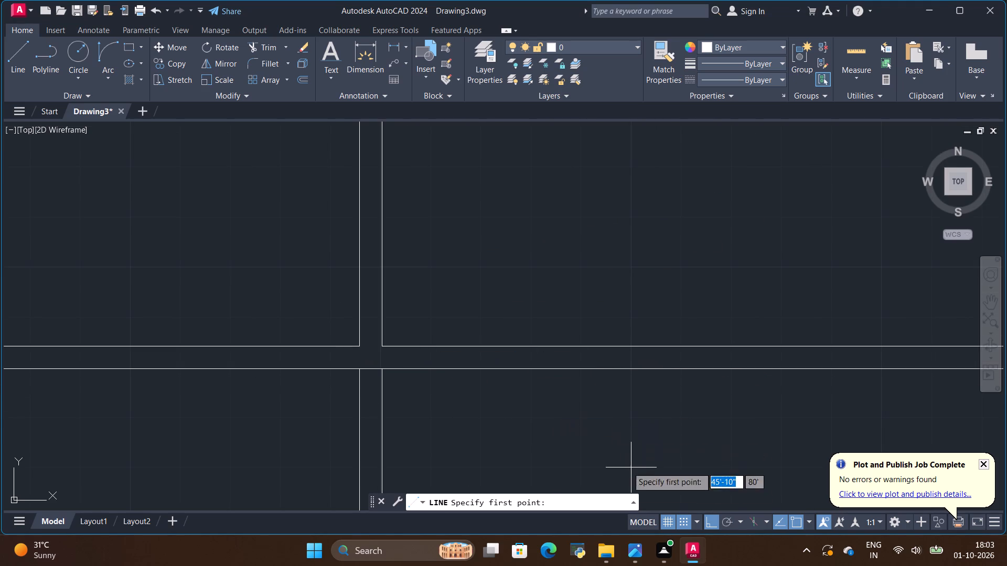
click(681, 524)
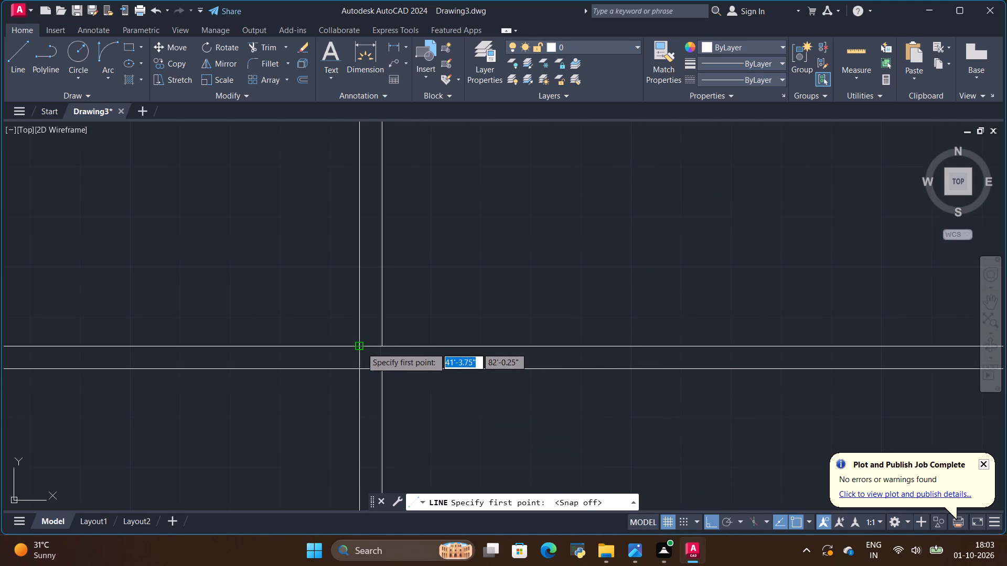
click(19, 64)
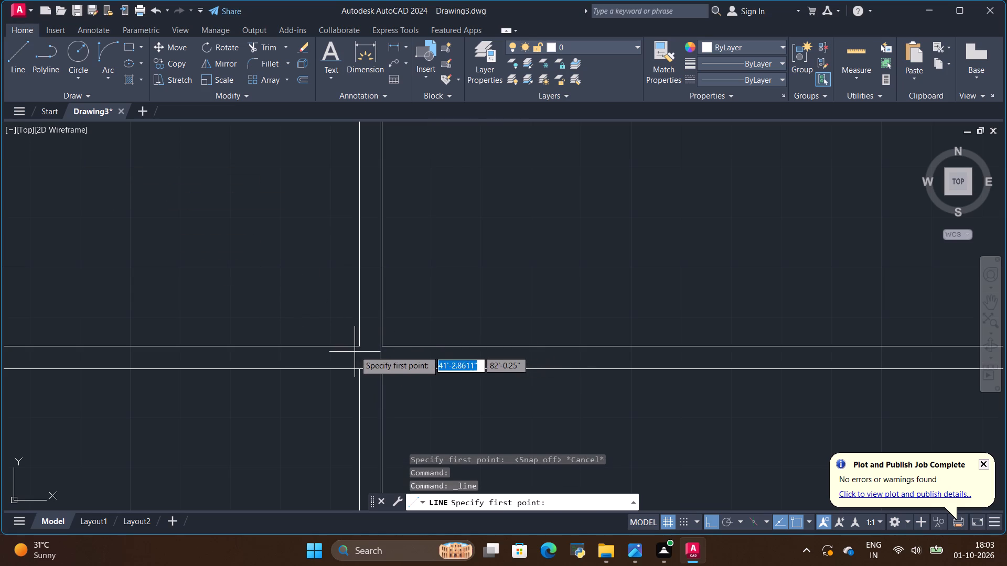
click(355, 344)
click(361, 366)
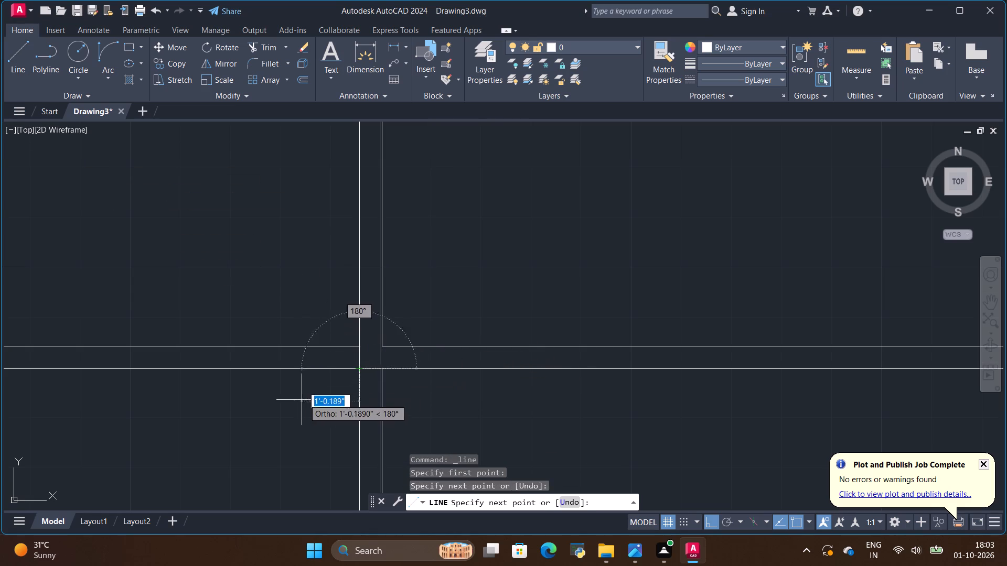
key(Escape)
Draw a line across the bedrooms' lower wall, flush with the central partition's right face.
scroll(362, 372, up, 2)
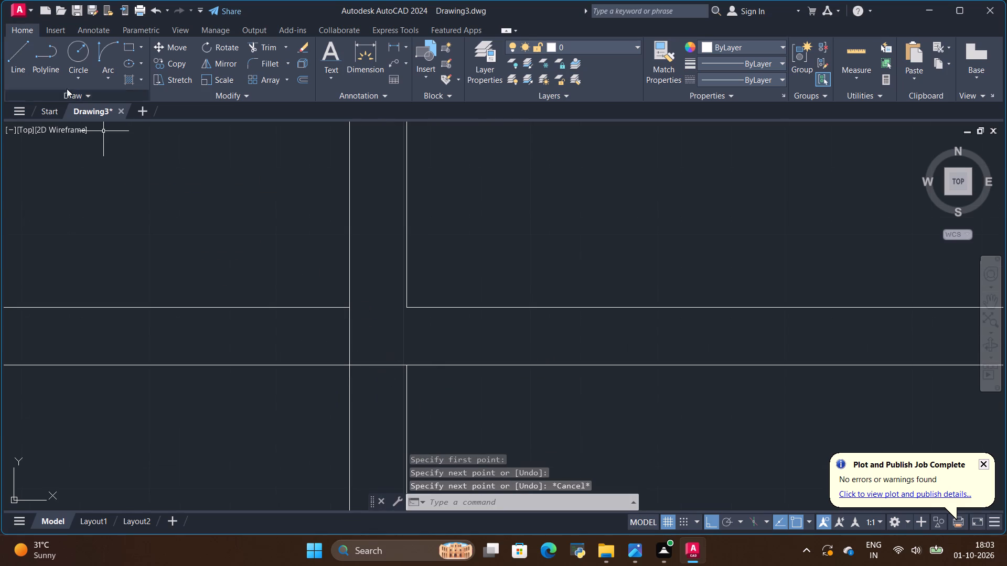
click(21, 56)
click(408, 307)
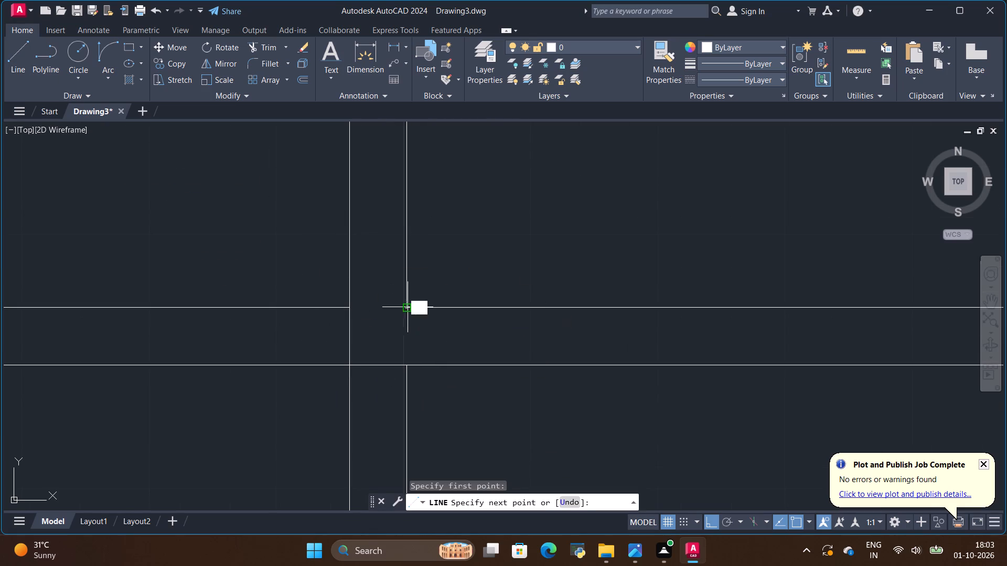
click(410, 365)
key(Escape)
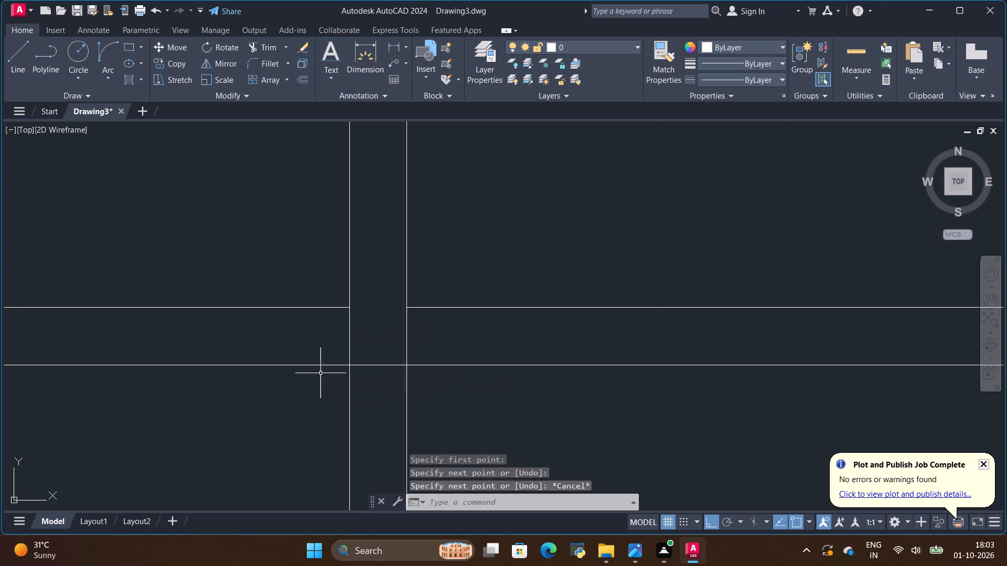
Copy the line at the central partition's left face 4" and 3'4" to the left, marking the left bedroom's door opening.
scroll(469, 358, down, 2)
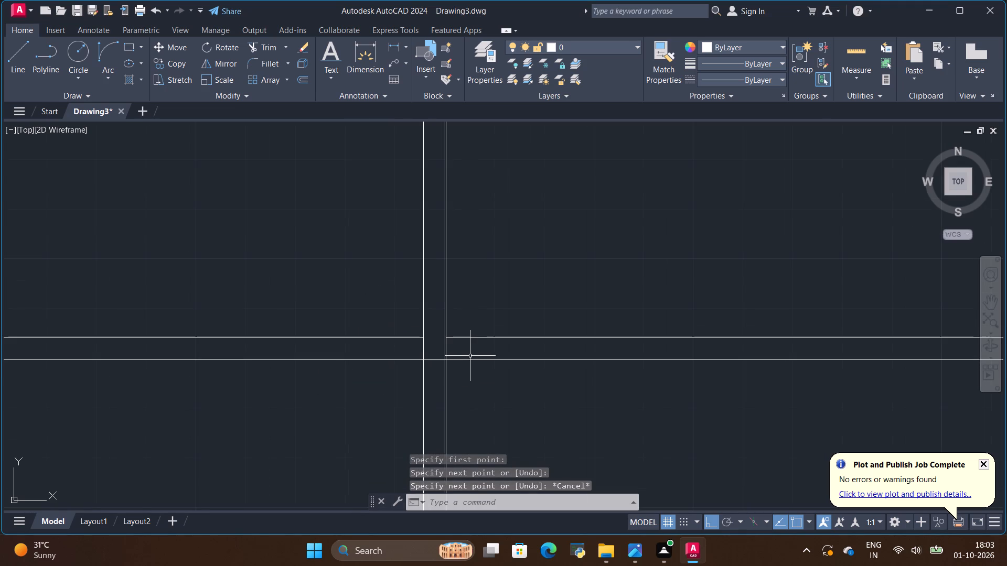
scroll(405, 356, up, 1)
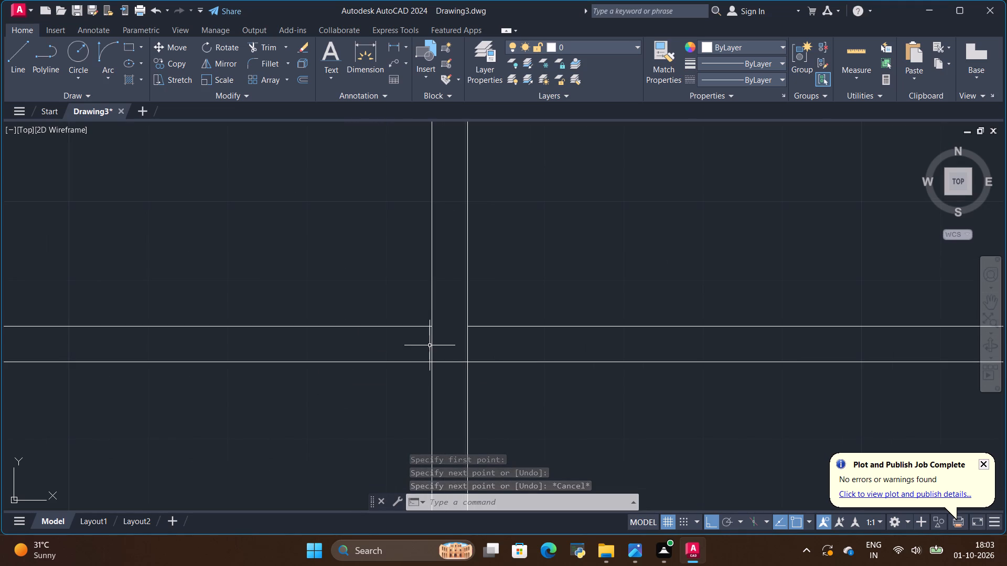
click(431, 345)
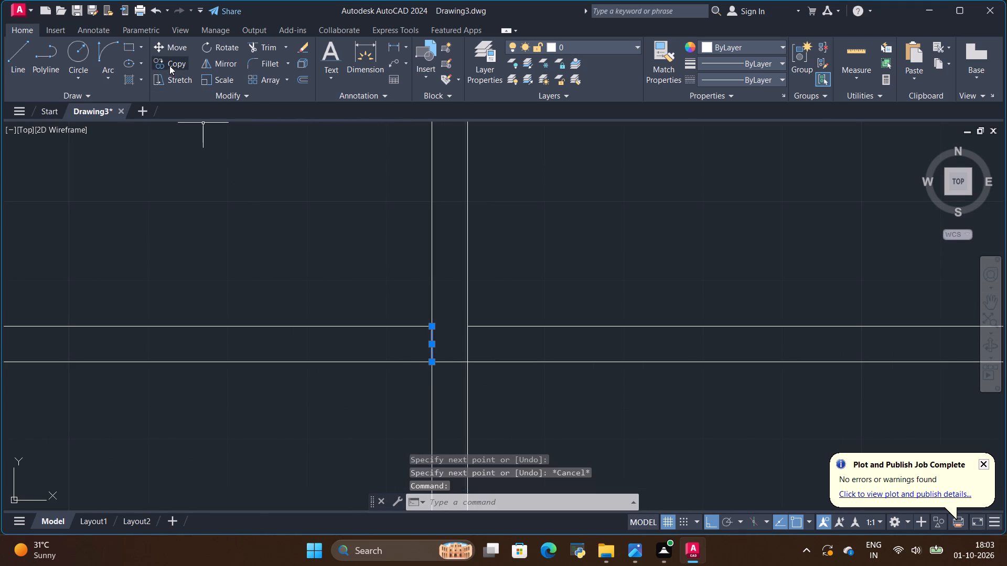
click(169, 66)
scroll(372, 366, up, 2)
click(499, 354)
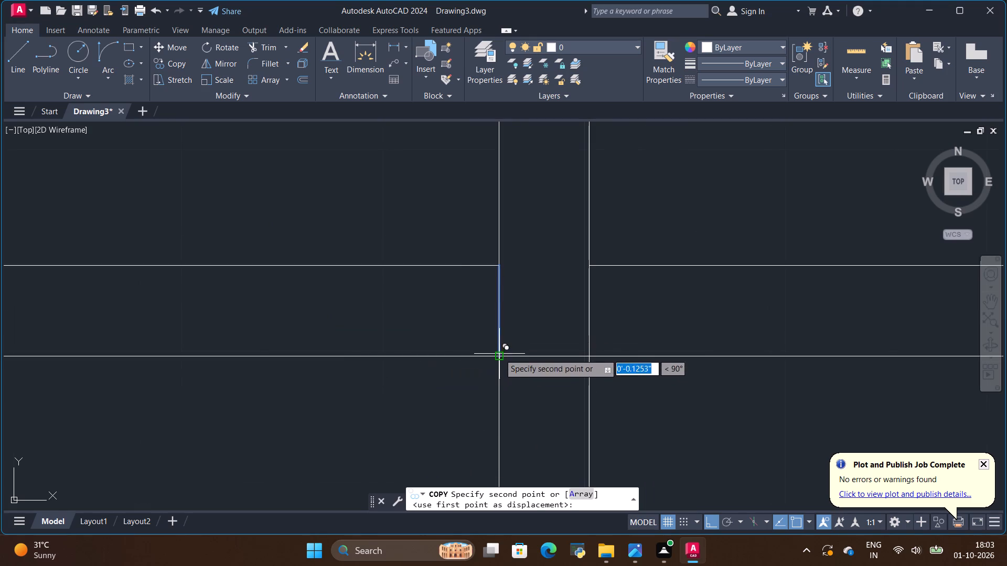
key(BackSpace)
key(BackSpace)
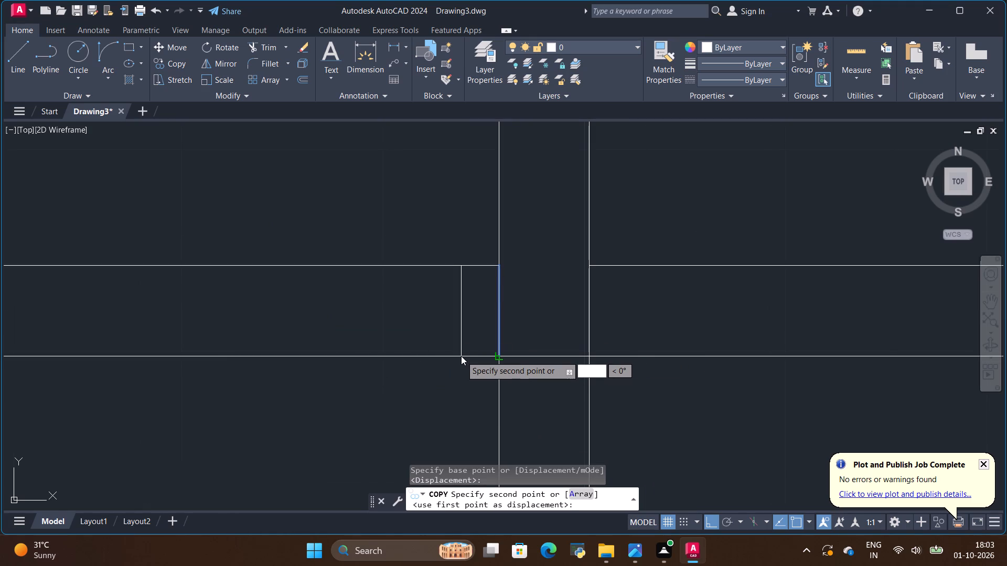
key(4)
key(shift+quotedbl)
key(Return)
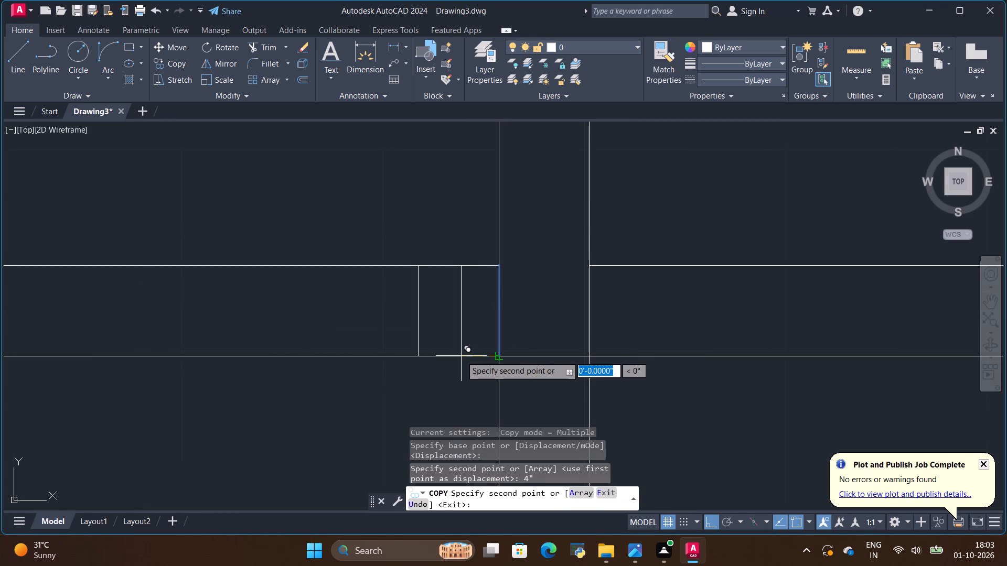
key(BackSpace)
key(BackSpace)
text(3'4")
key(Return)
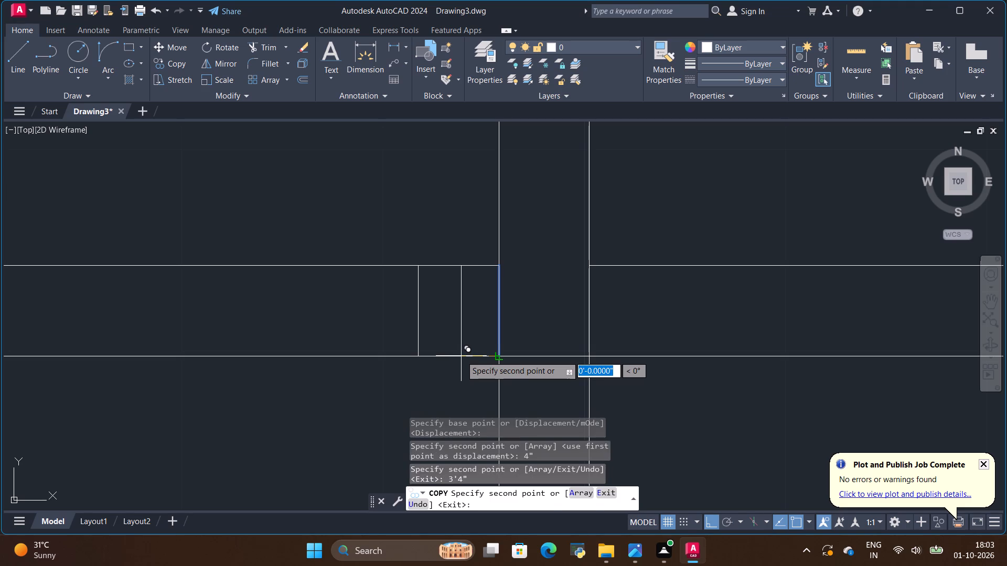
key(Escape)
Copy the line at the central partition's right face 4" and 3'4" to the right, marking the right bedroom's door opening.
scroll(409, 356, down, 2)
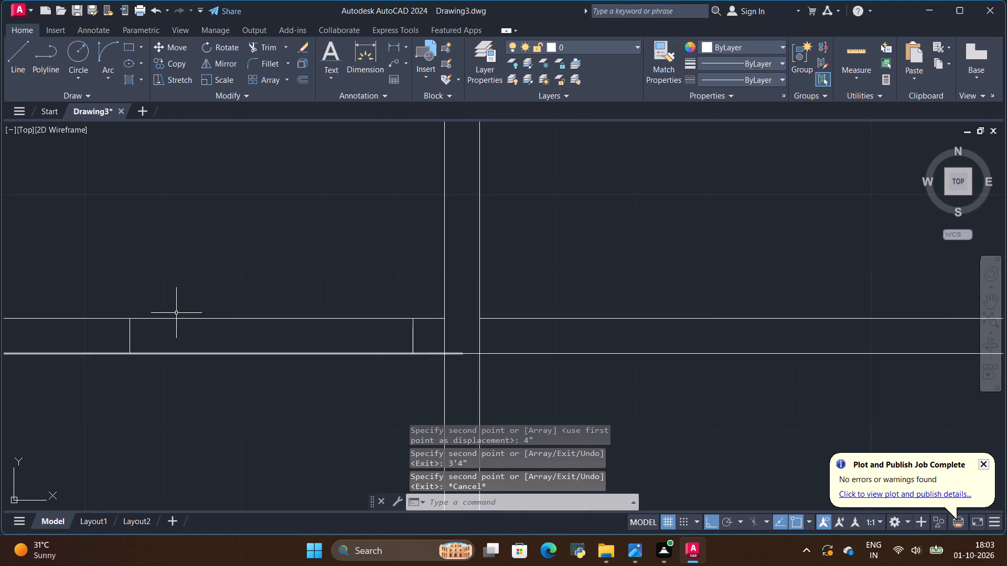
click(478, 340)
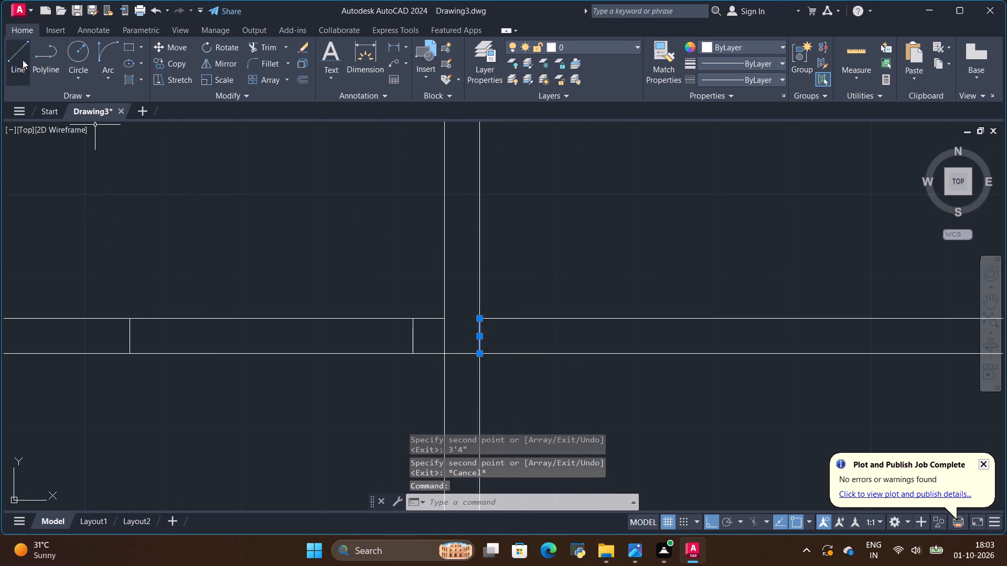
click(175, 62)
scroll(539, 342, up, 1)
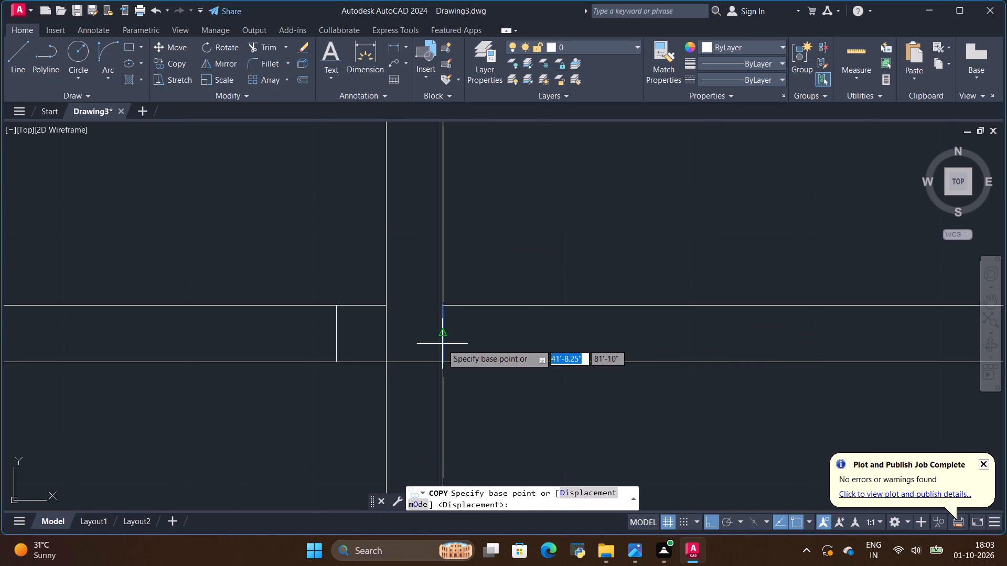
click(442, 343)
key(BackSpace)
key(BackSpace)
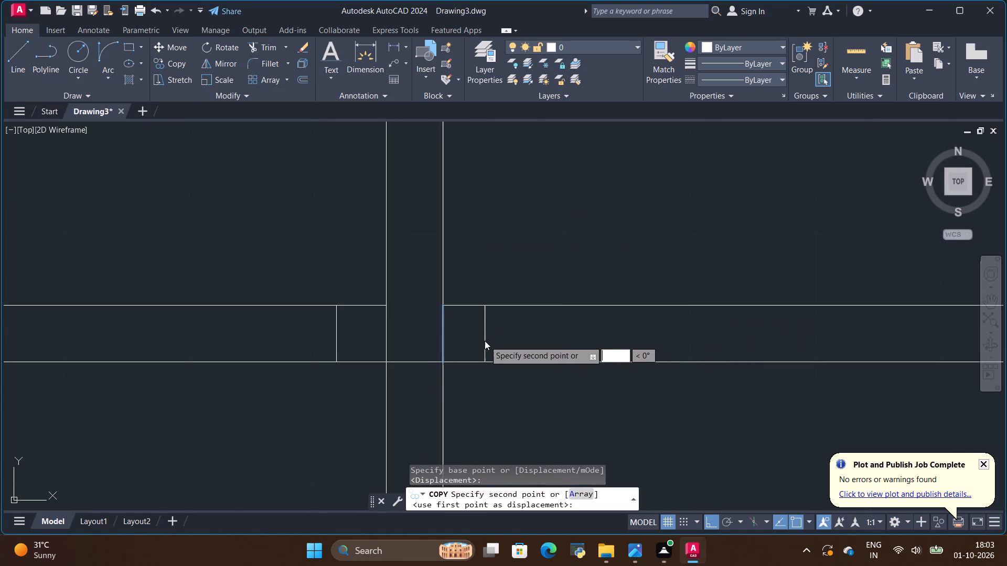
text(3')
key(BackSpace)
key(BackSpace)
key(BackSpace)
key(4)
key(shift+quotedbl)
key(Return)
text(3'4")
key(Return)
key(Escape)
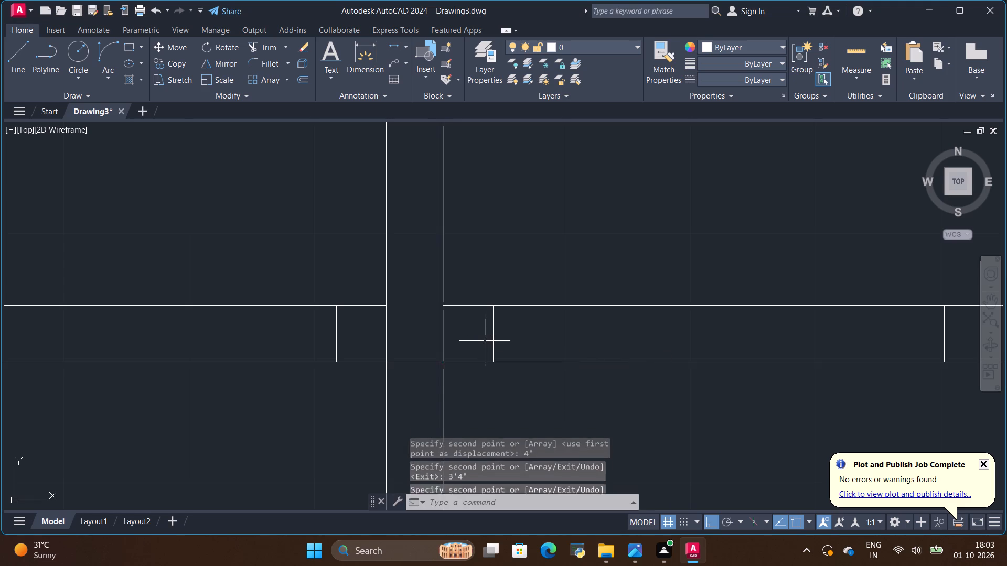
Draw a line across the bedrooms' lower wall, flush with the right face of the partition between the right bedroom and toilet.
scroll(509, 326, down, 2)
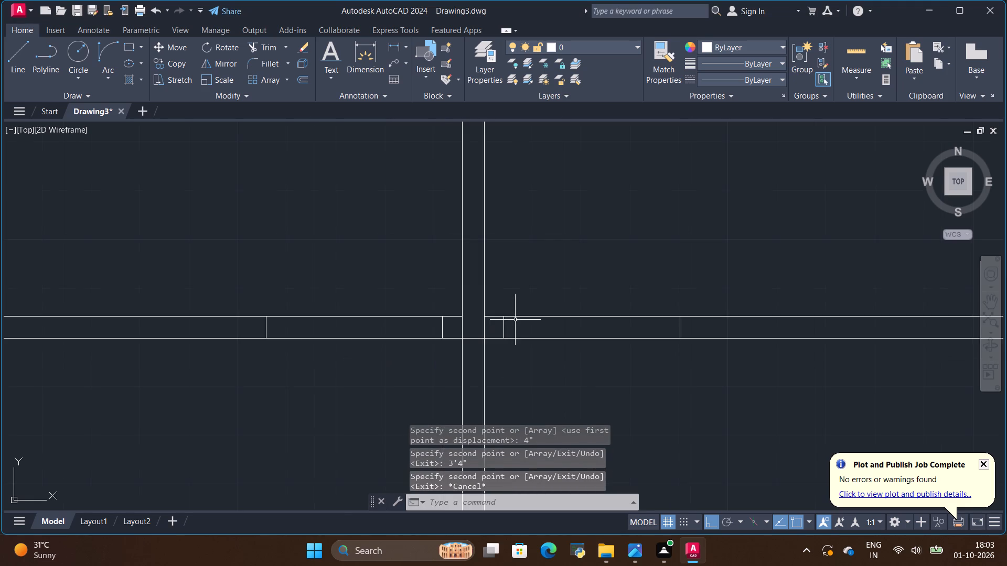
scroll(516, 318, down, 4)
key(alt+Tab)
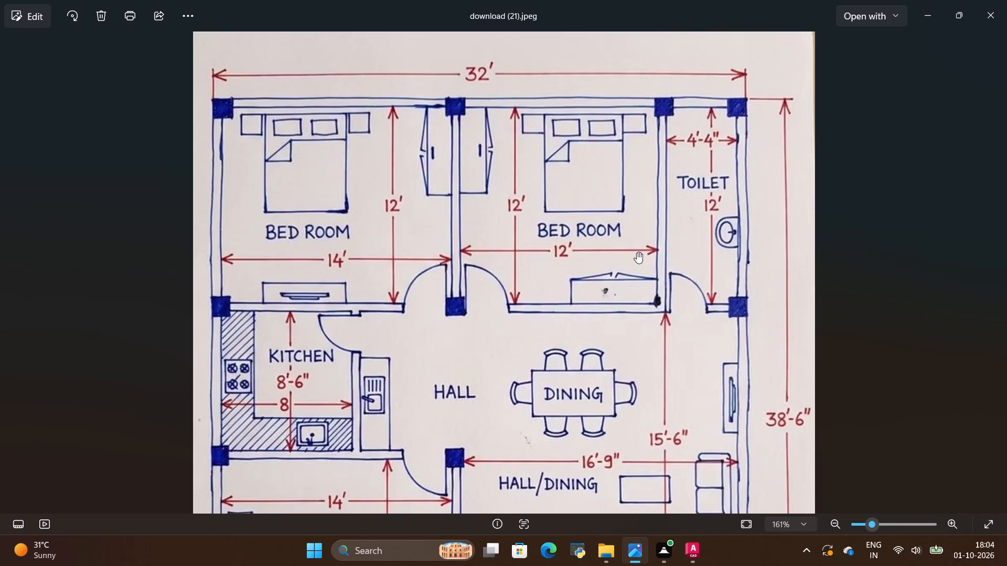
key(alt+Tab)
key(alt+Tab)
key(alt+Tab)
scroll(646, 324, up, 3)
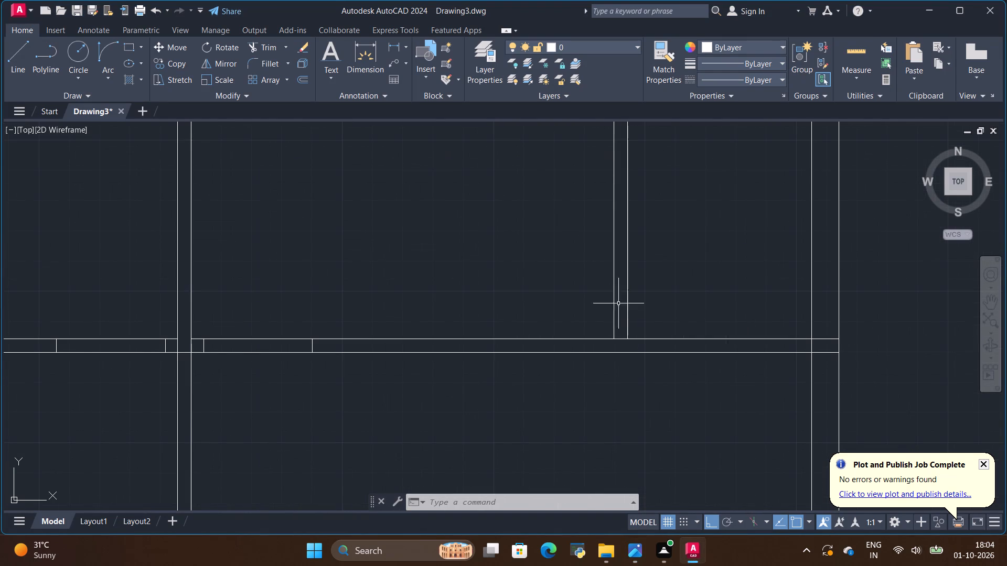
click(12, 49)
scroll(657, 350, up, 2)
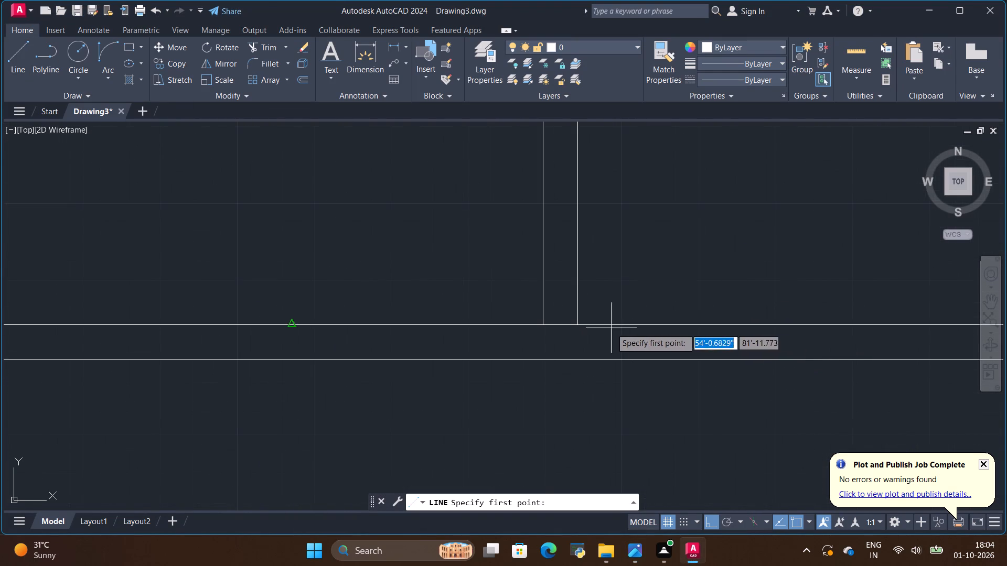
click(576, 326)
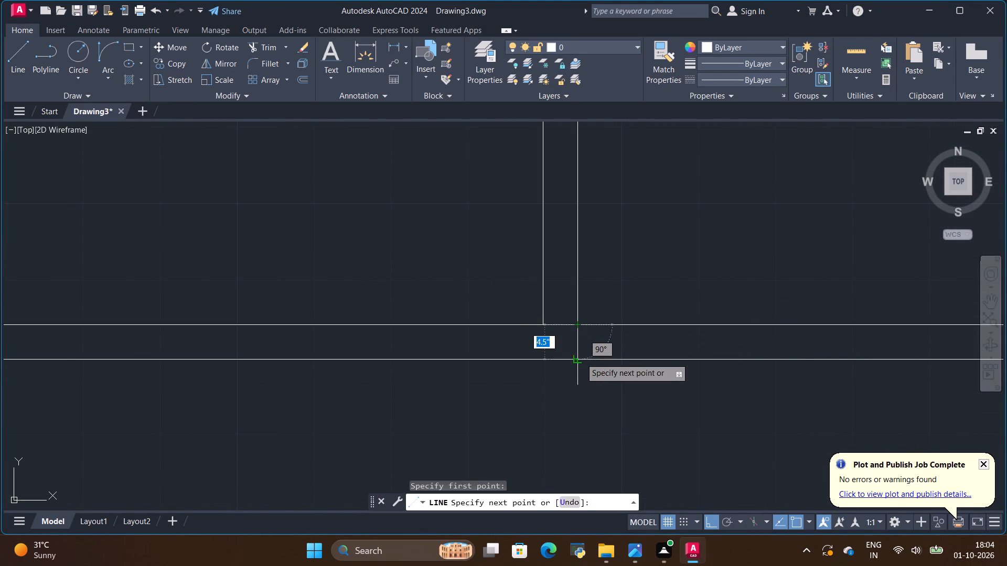
click(581, 358)
key(Escape)
Copy the line at the toilet partition's right face 4" and 3'4" to the right, marking the toilet's door opening.
click(579, 340)
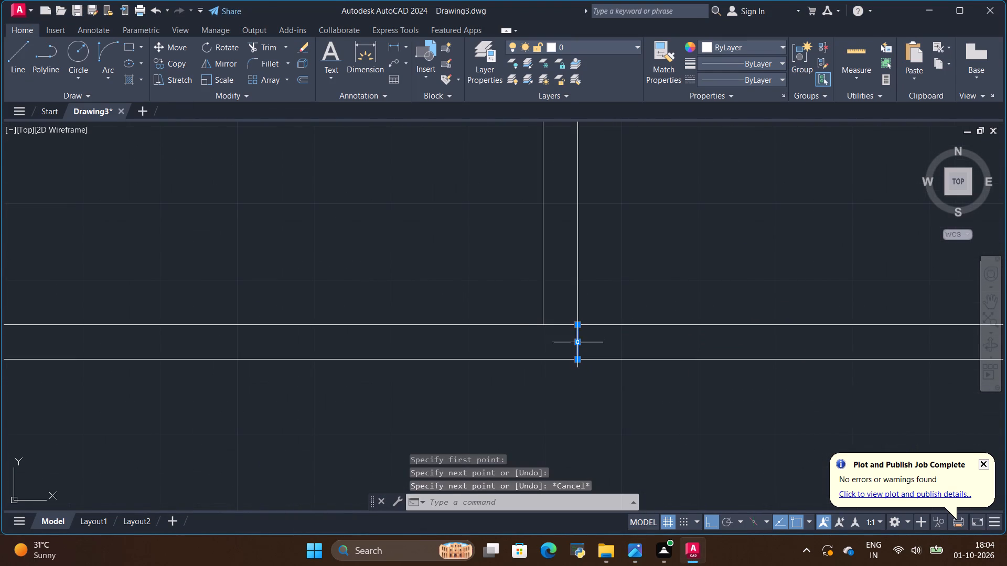
click(173, 65)
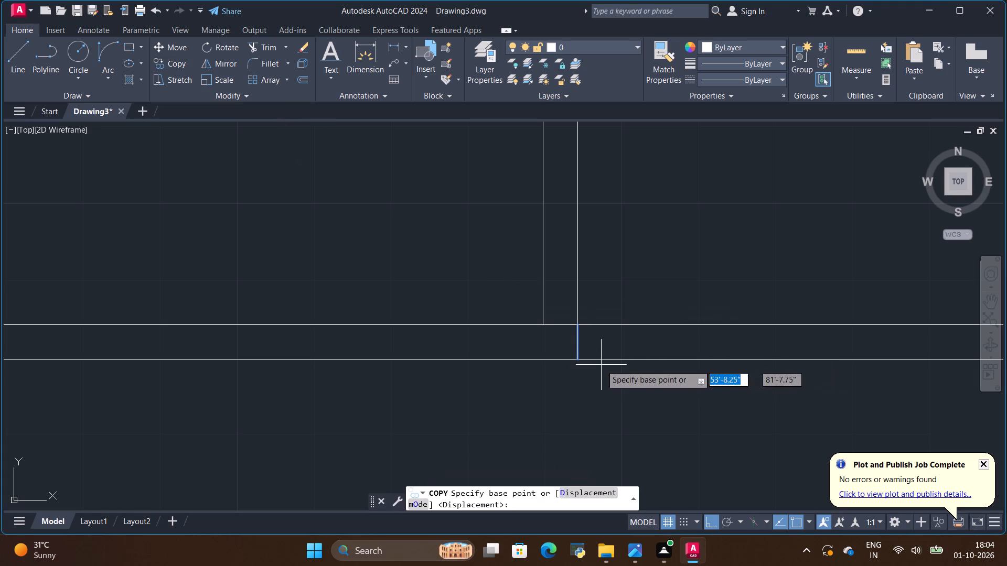
click(578, 345)
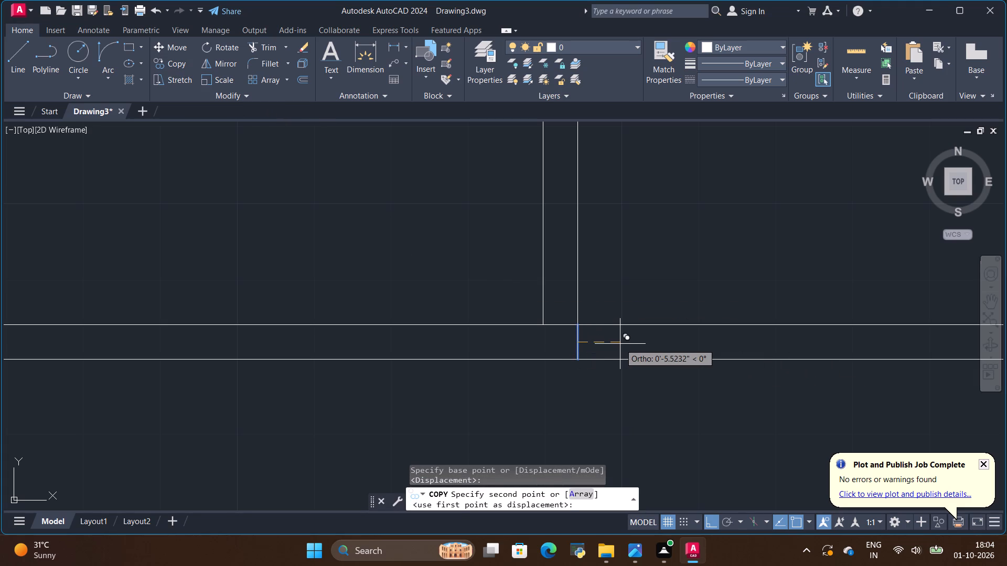
key(alt+Tab)
key(alt+Tab)
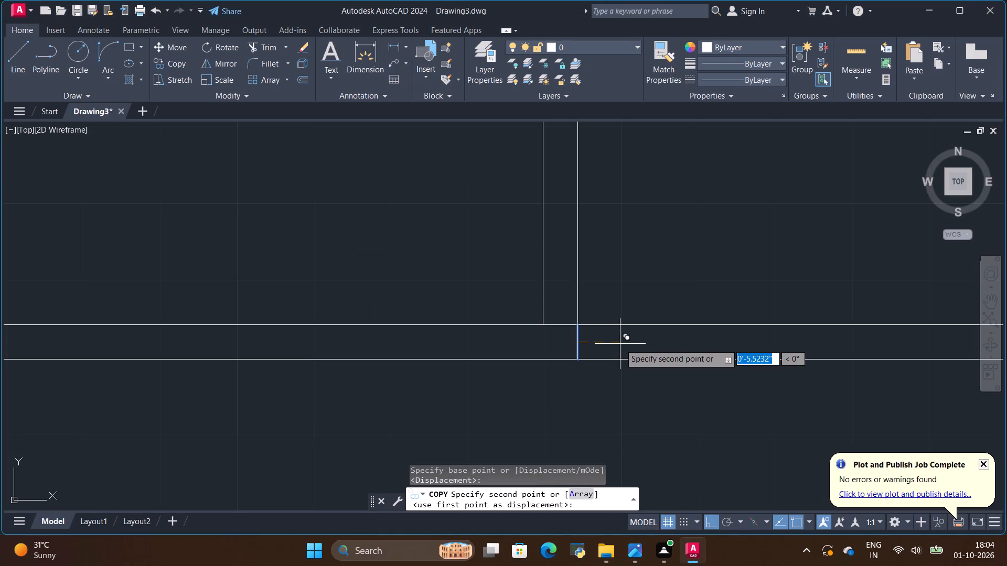
key(BackSpace)
key(BackSpace)
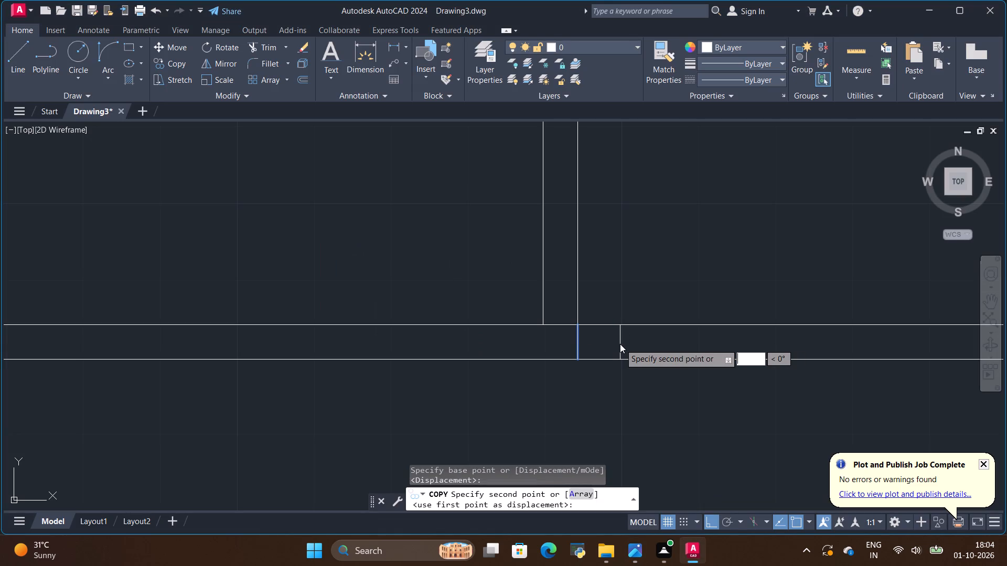
key(4)
key(shift+quotedbl)
key(Return)
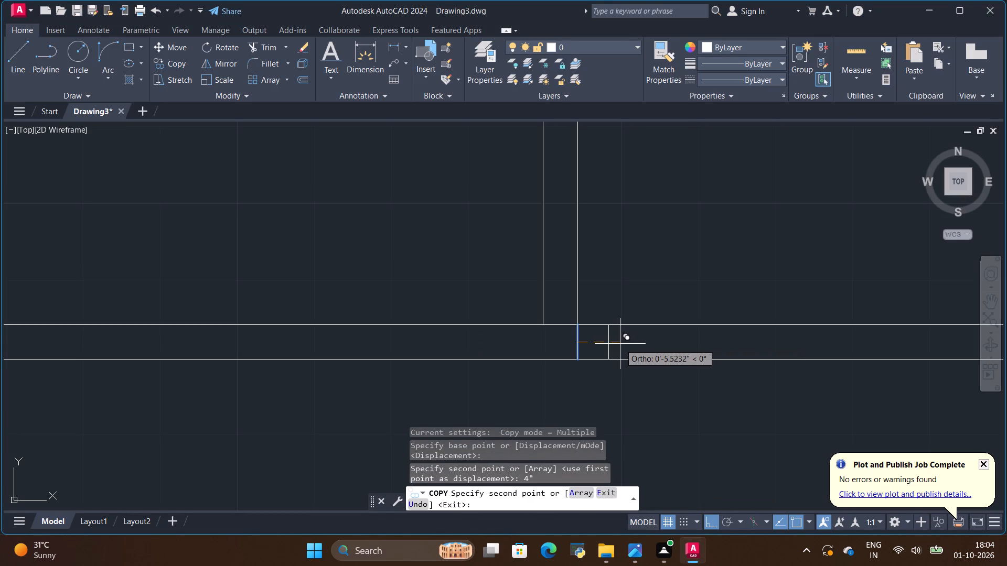
text(3'4")
key(Return)
key(Escape)
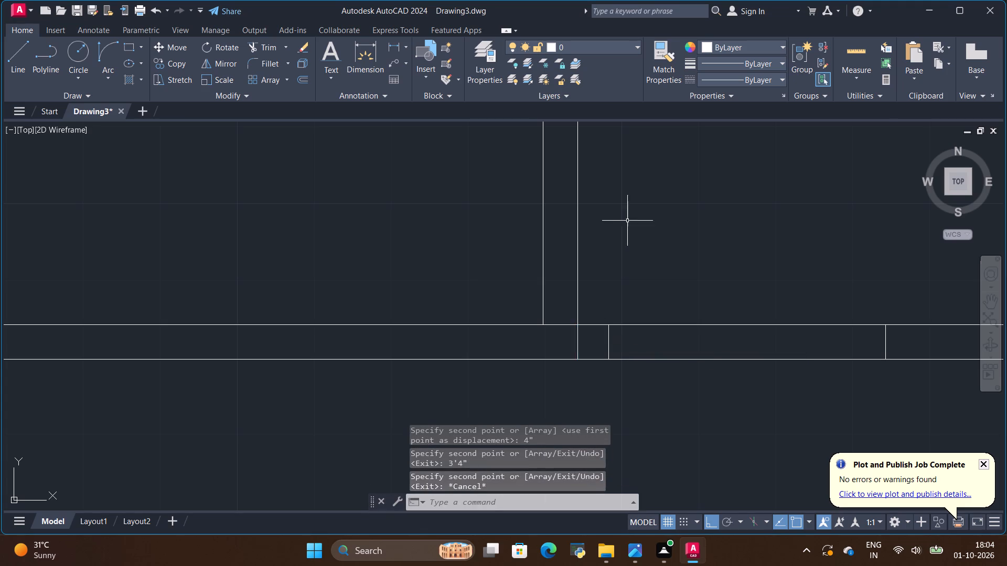
Examine the hand-drawn reference plan around the kitchen and lower bedroom for the door positions.
scroll(628, 234, down, 5)
scroll(607, 189, up, 1)
key(alt+Tab)
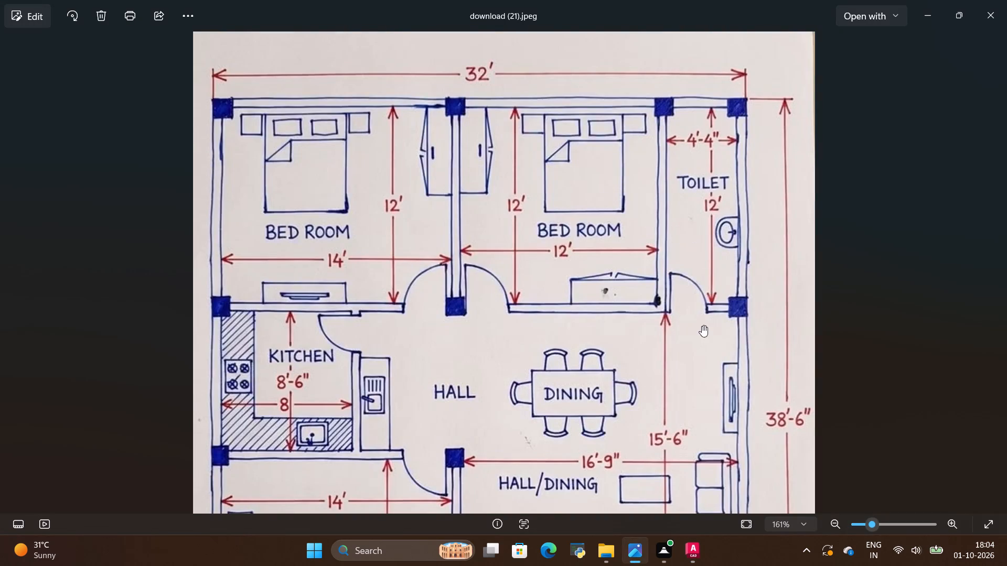
scroll(371, 338, down, 2)
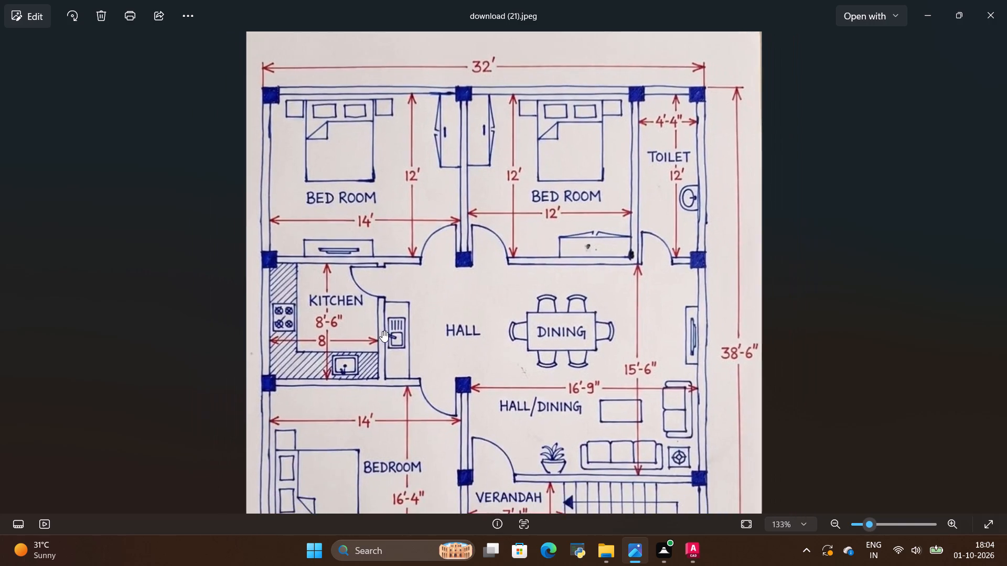
key(alt+Tab)
key(alt+Tab)
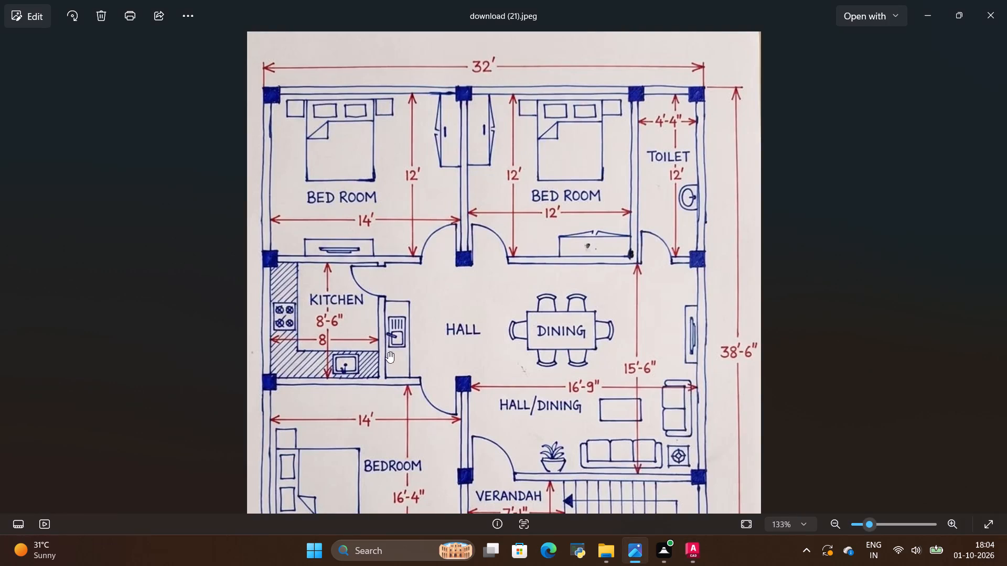
key(alt+Tab)
scroll(439, 367, down, 3)
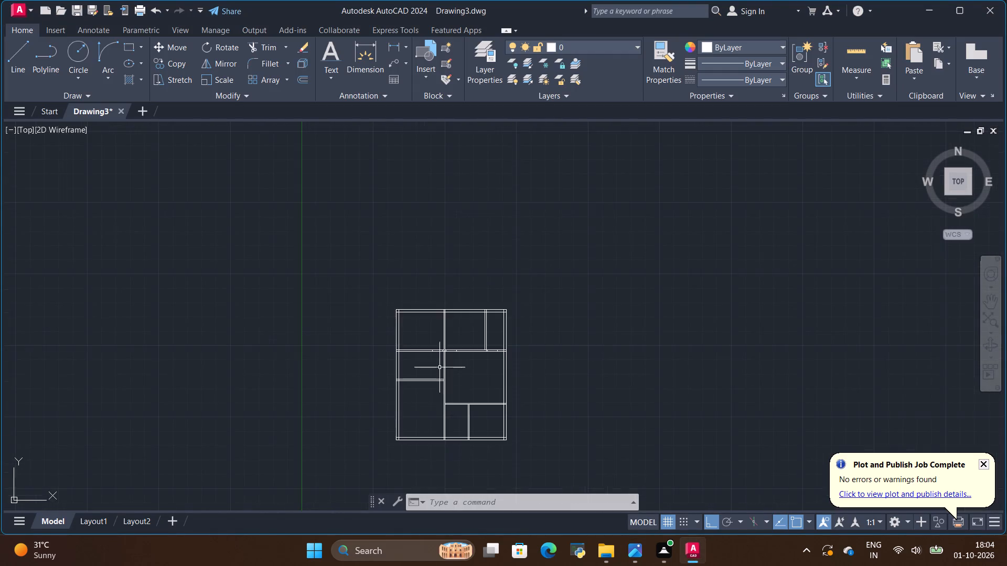
scroll(444, 400, up, 2)
key(alt+Tab)
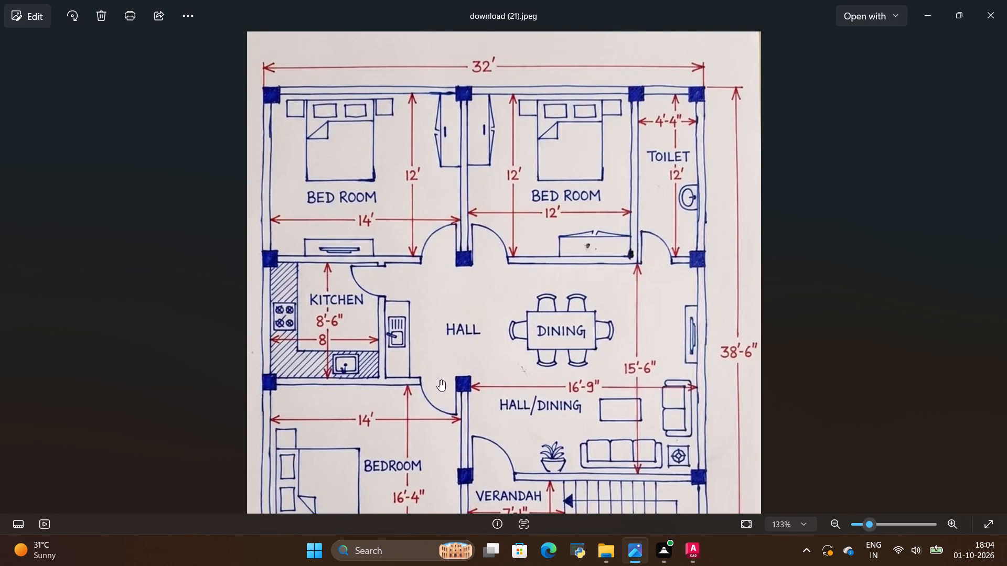
scroll(452, 393, up, 1)
key(alt+Tab)
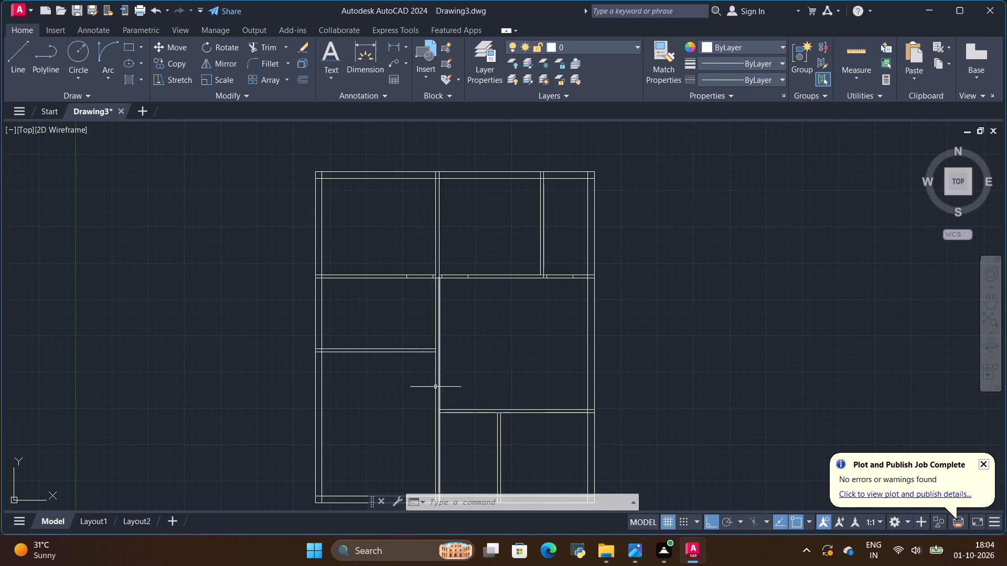
Draw a line across the wall between the kitchen and lower bedroom, flush with the central partition's left face.
scroll(423, 363, up, 2)
scroll(440, 317, up, 2)
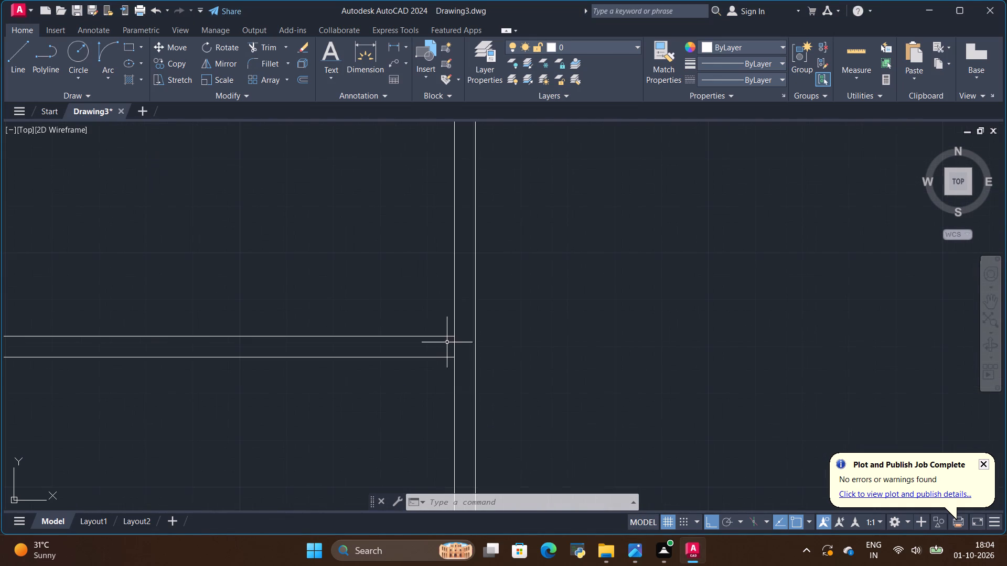
click(22, 60)
scroll(428, 324, up, 1)
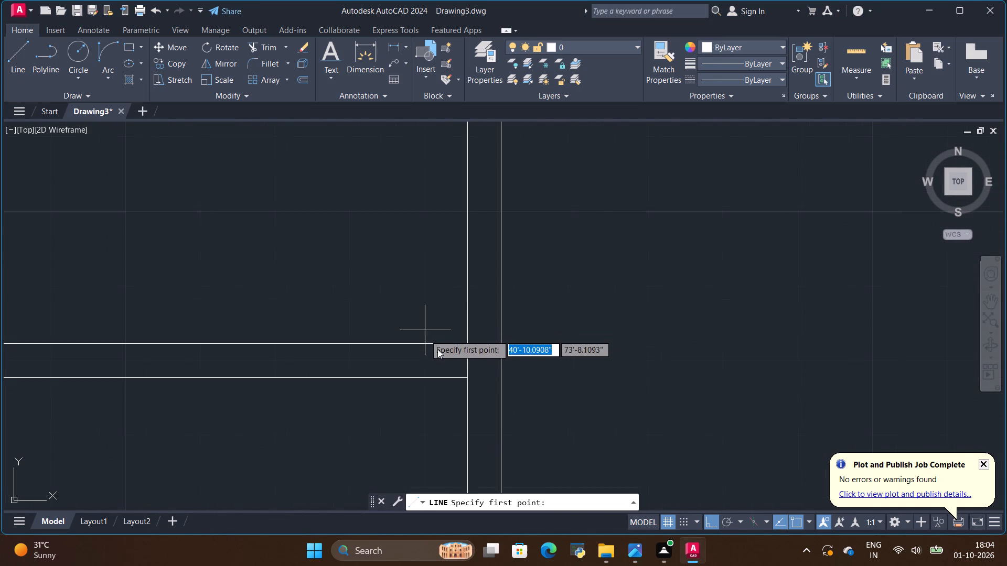
click(465, 382)
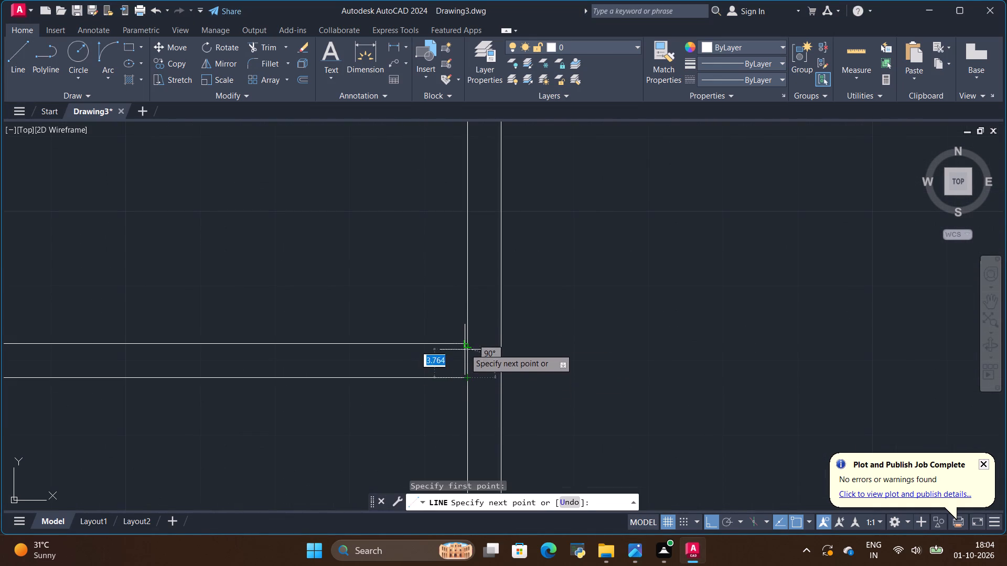
click(465, 346)
key(Escape)
Copy the line at the kitchen wall's central-partition end 4" and 3'4" to the left, marking the lower bedroom's door opening.
click(467, 357)
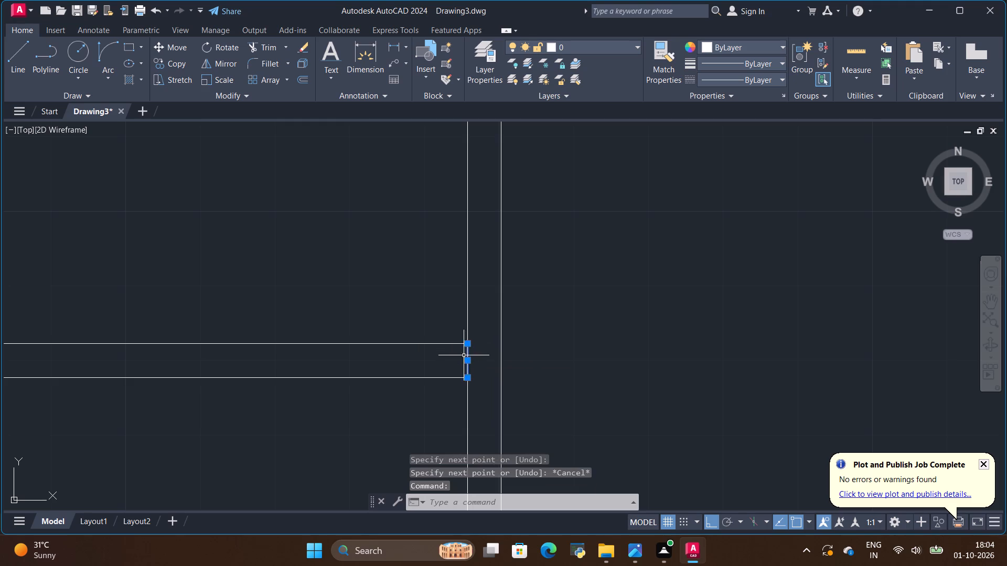
click(181, 61)
scroll(459, 344, up, 2)
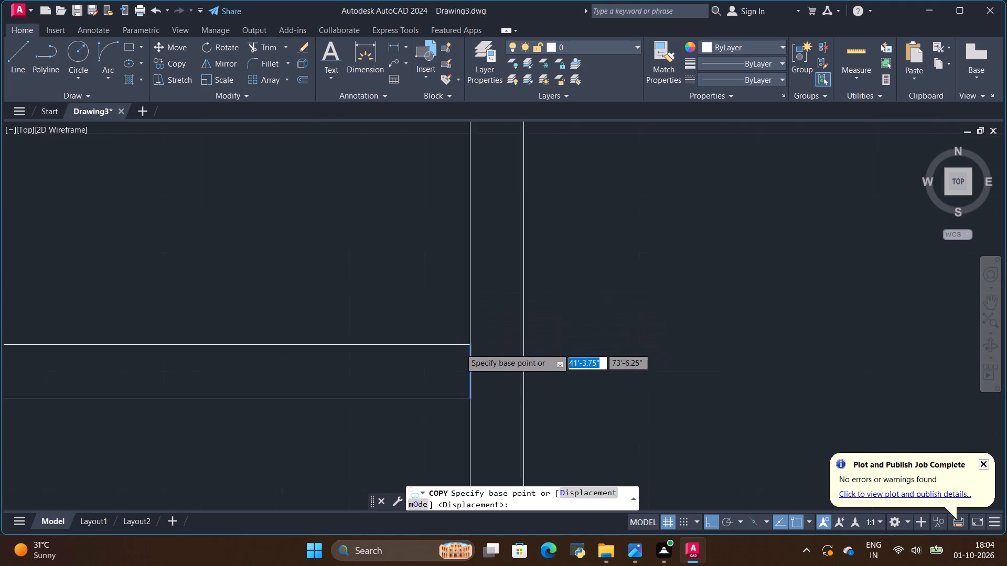
scroll(460, 275, down, 2)
scroll(462, 375, up, 3)
scroll(451, 252, down, 1)
scroll(424, 165, up, 1)
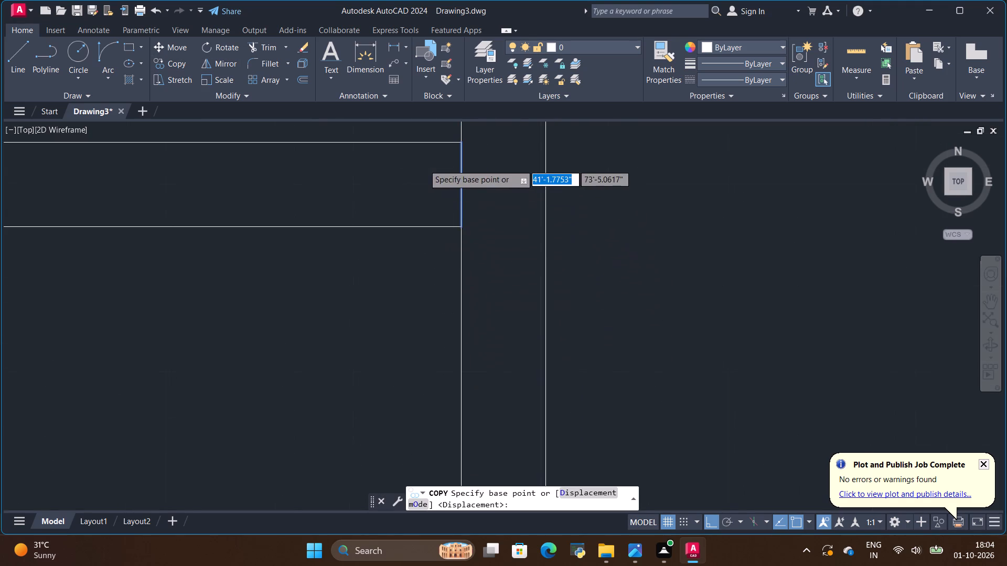
scroll(471, 231, down, 1)
scroll(438, 164, up, 2)
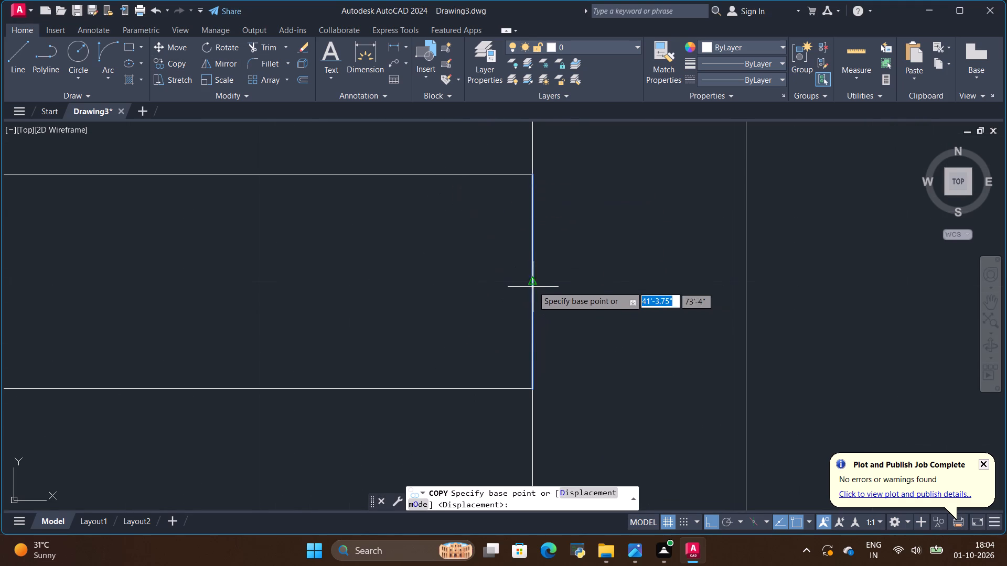
click(531, 277)
key(BackSpace)
key(BackSpace)
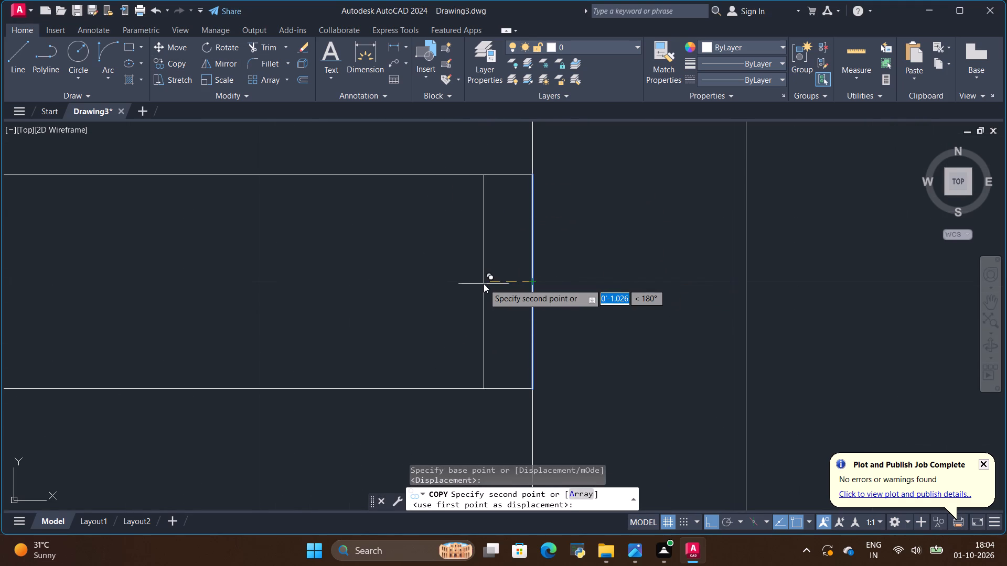
key(4)
key(shift+quotedbl)
key(Return)
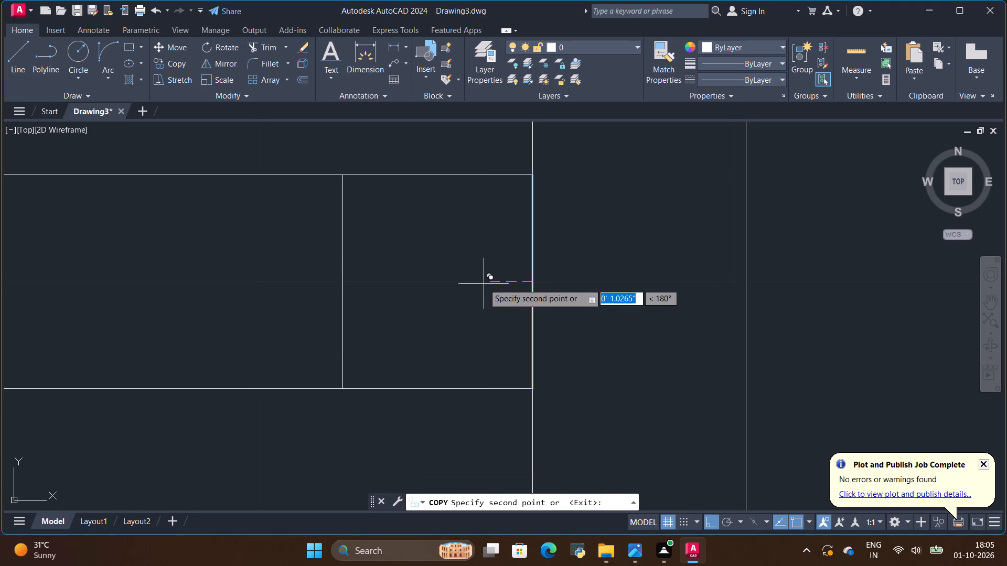
key(BackSpace)
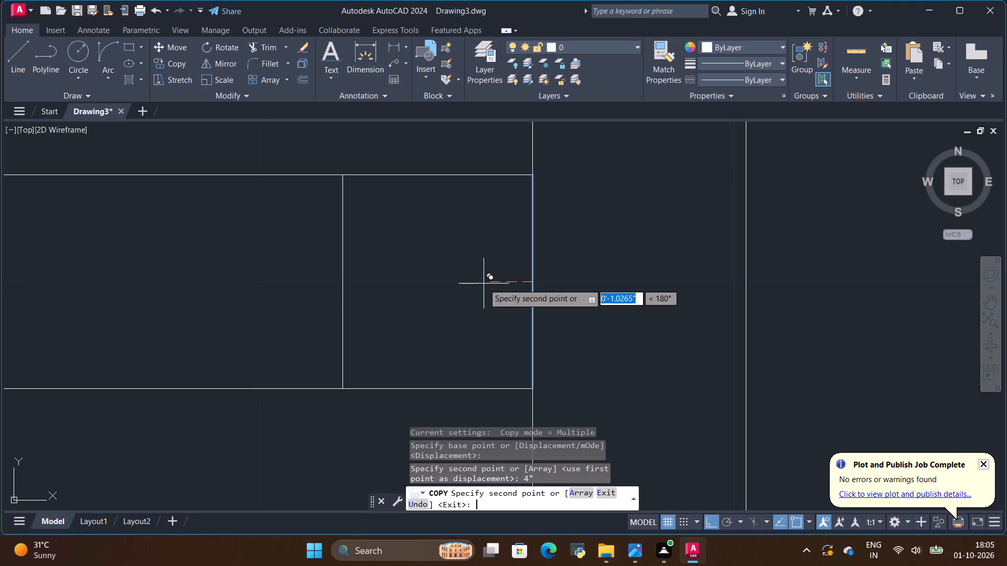
key(3)
text('4")
key(Return)
key(Escape)
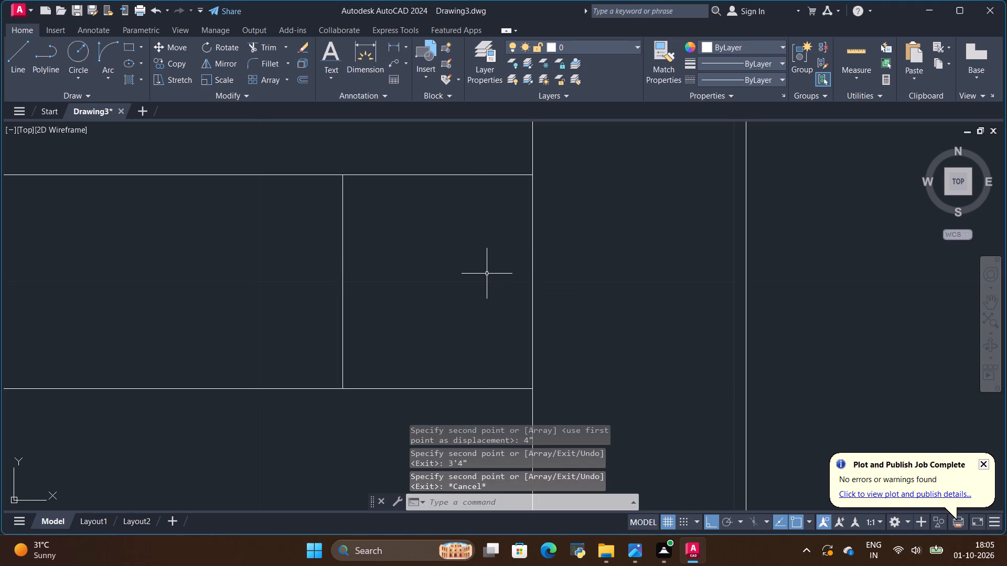
Compare the drawn plan with the reference image, examining the hall/dining and verandah area for the door position.
scroll(504, 248, down, 5)
scroll(509, 325, down, 3)
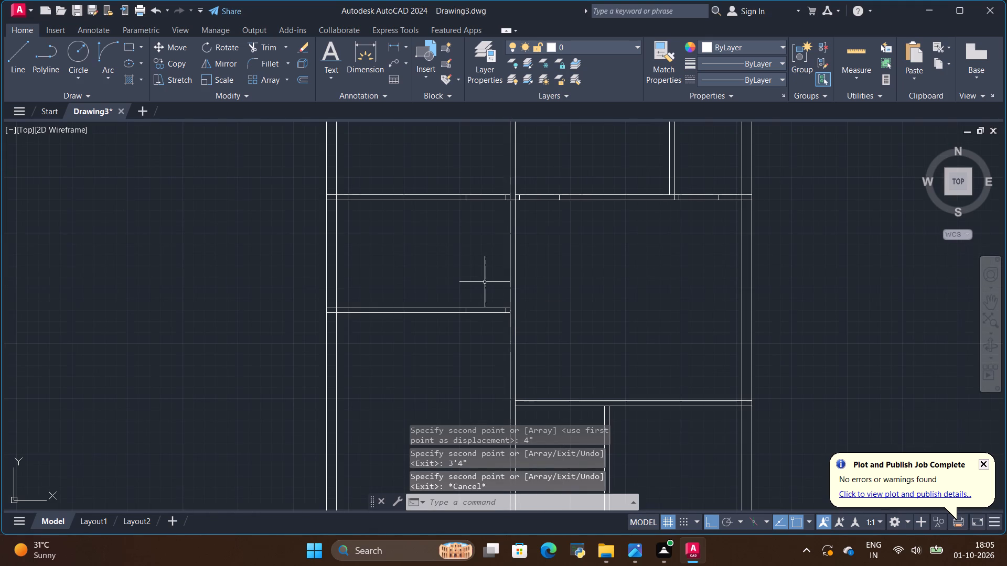
key(alt+Tab)
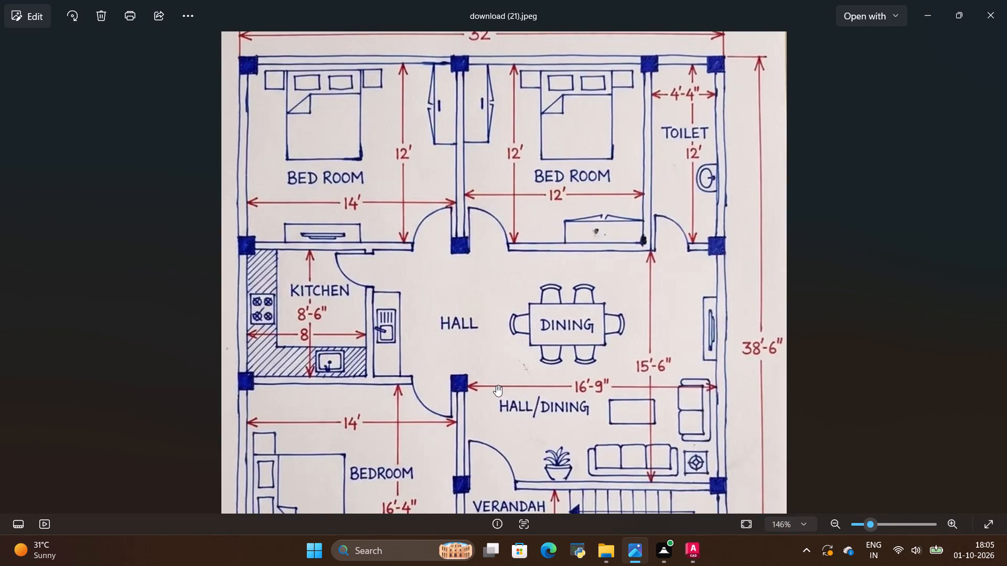
scroll(463, 356, down, 3)
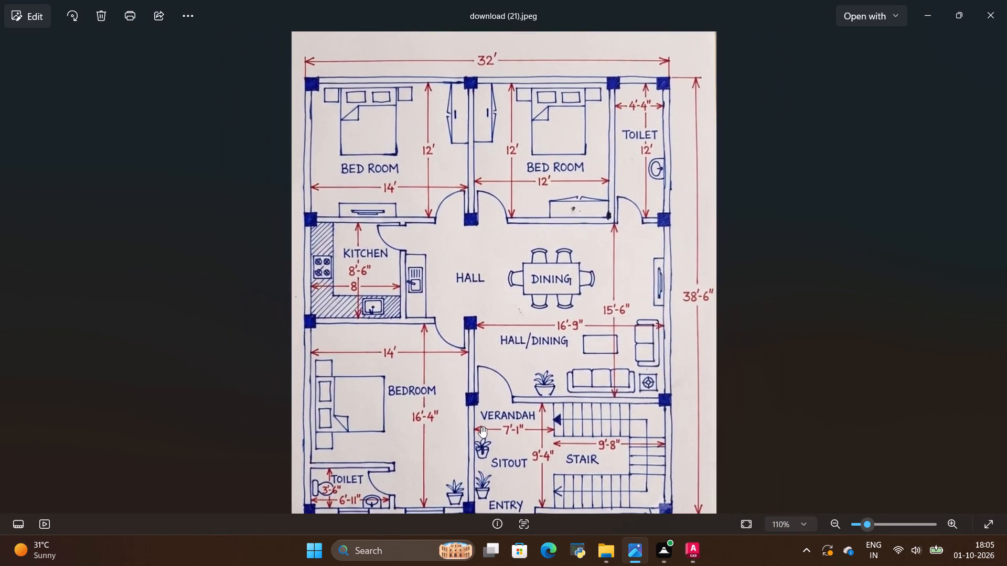
scroll(480, 419, down, 1)
key(alt+Tab)
scroll(491, 377, down, 2)
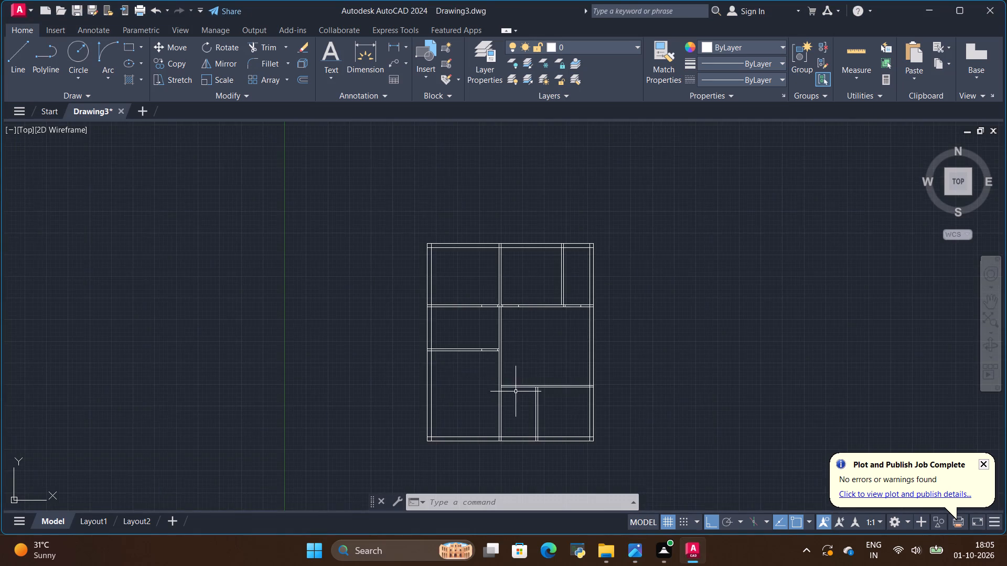
Draw a line across the wall between hall/dining and verandah, flush with the central partition's right face.
scroll(516, 394, up, 5)
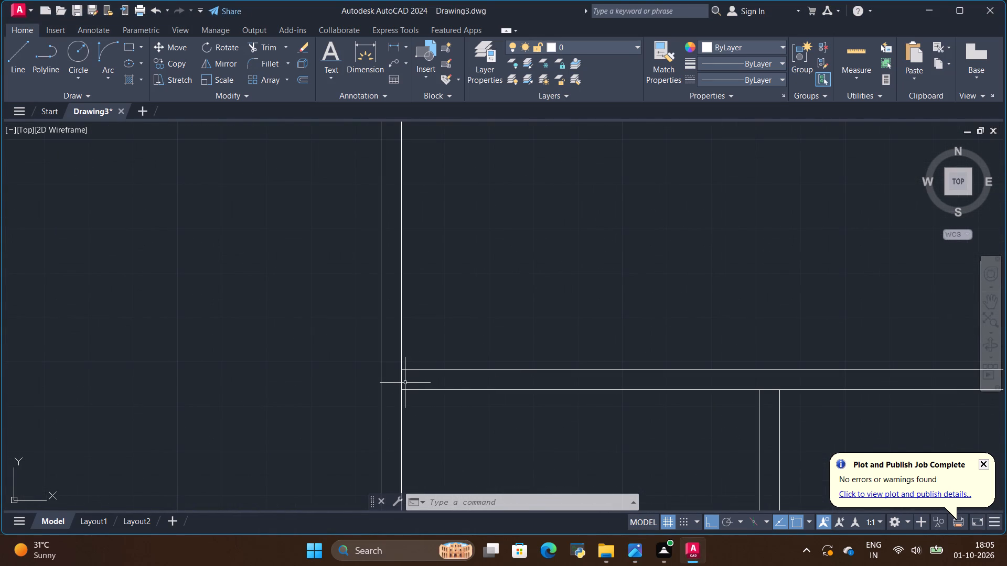
click(13, 59)
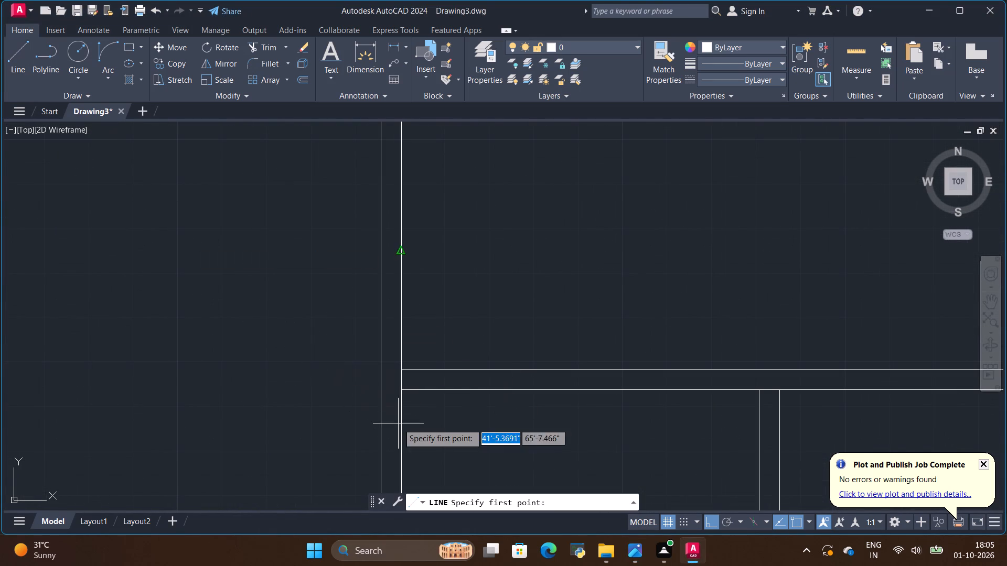
scroll(398, 420, up, 1)
click(399, 373)
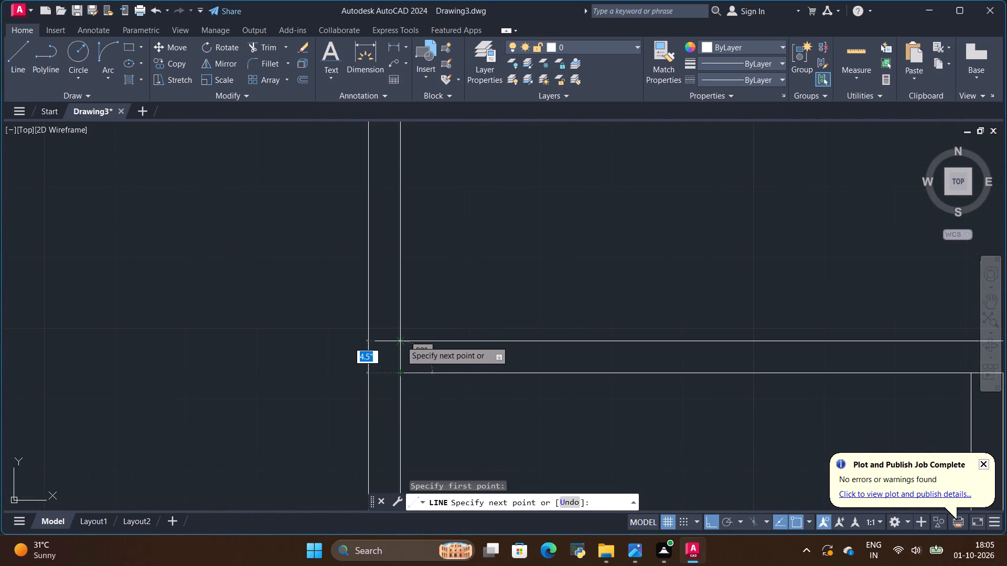
click(401, 341)
key(Escape)
Copy the line at the hall/verandah wall's central-partition end 4" to the right as the door's first jamb.
click(399, 355)
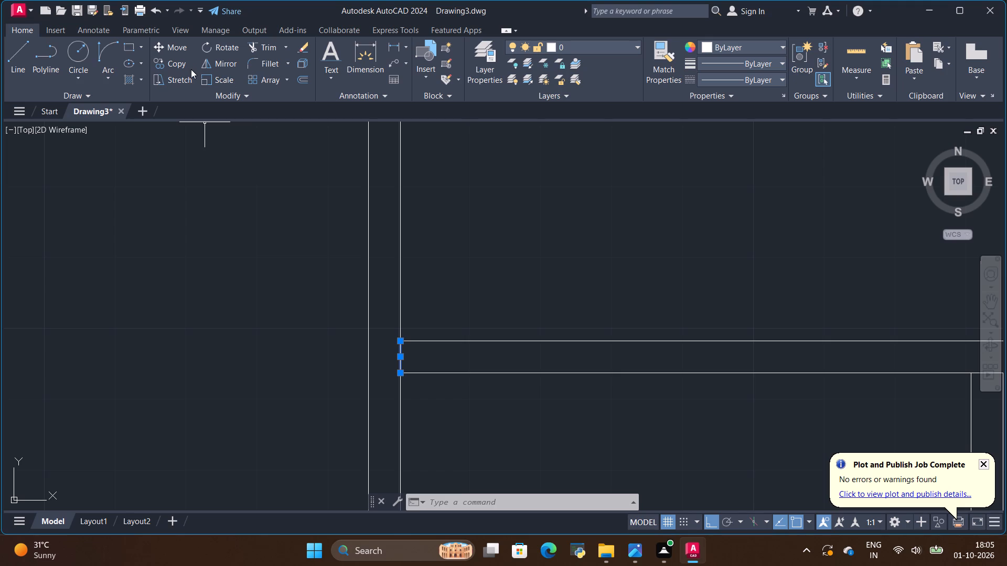
click(177, 66)
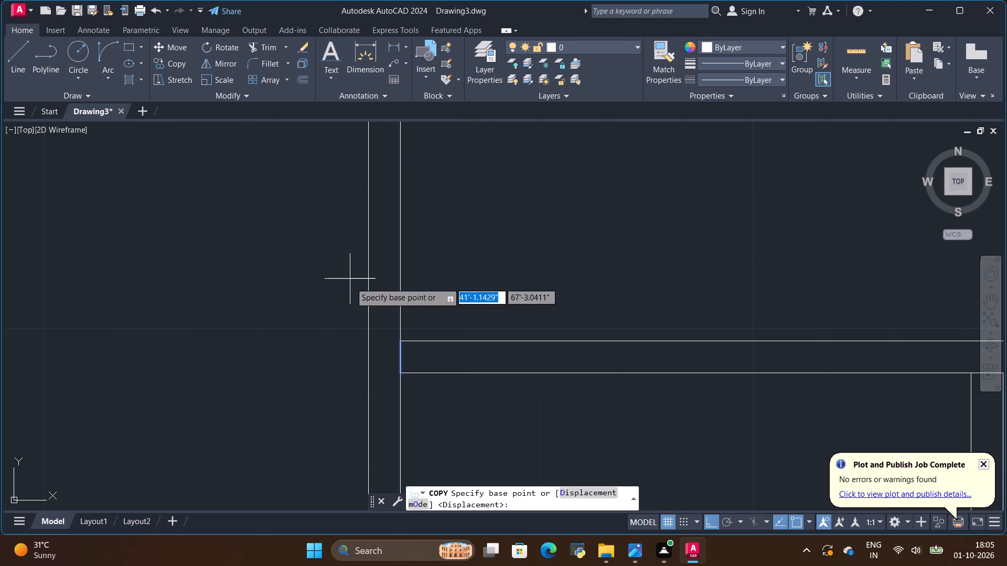
click(399, 371)
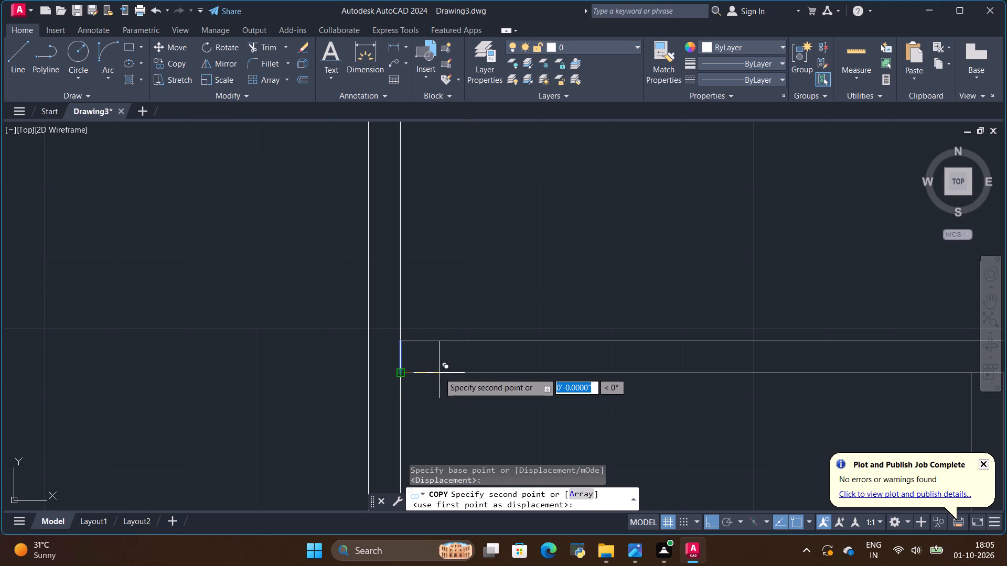
key(BackSpace)
key(BackSpace)
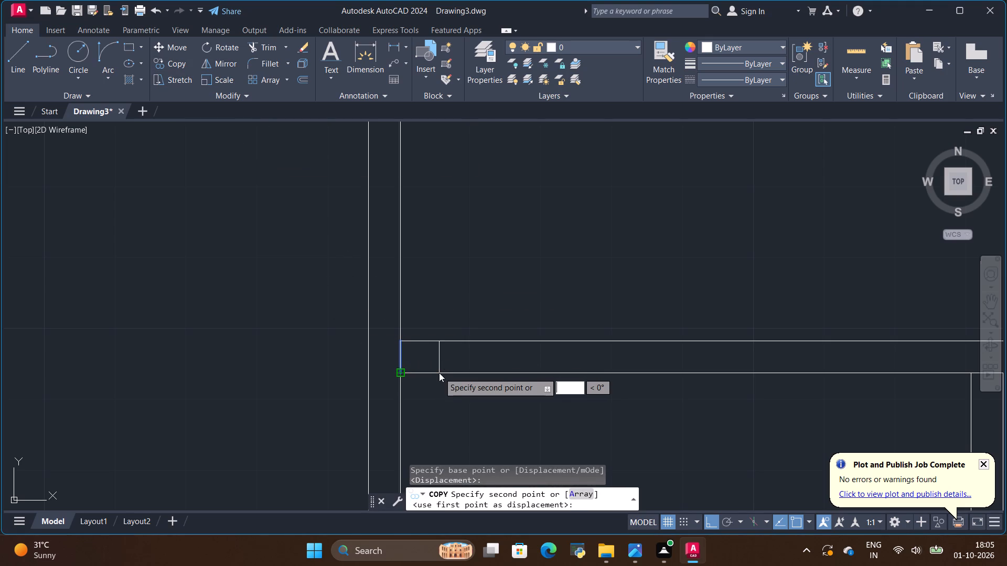
key(4)
key(shift+quotedbl)
key(Return)
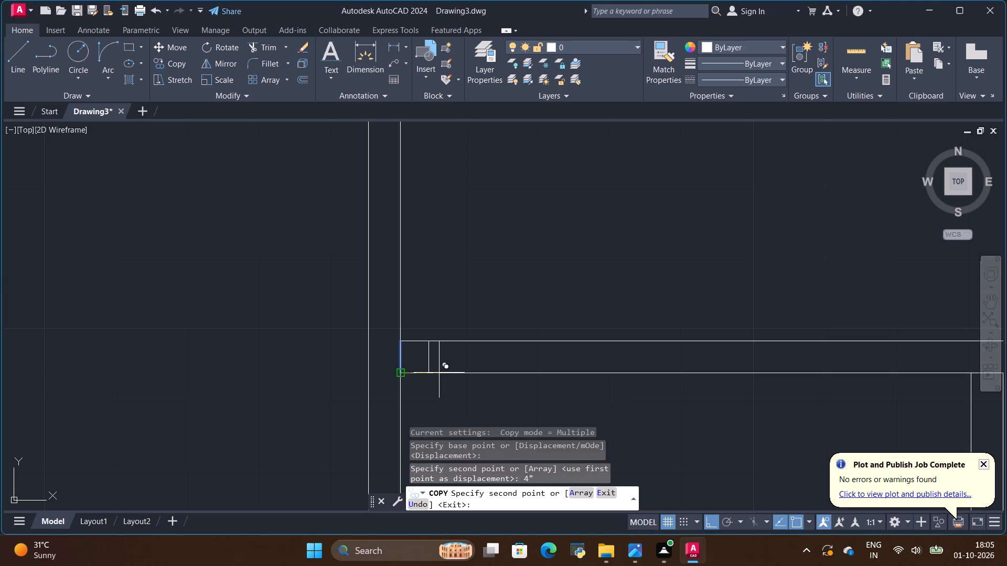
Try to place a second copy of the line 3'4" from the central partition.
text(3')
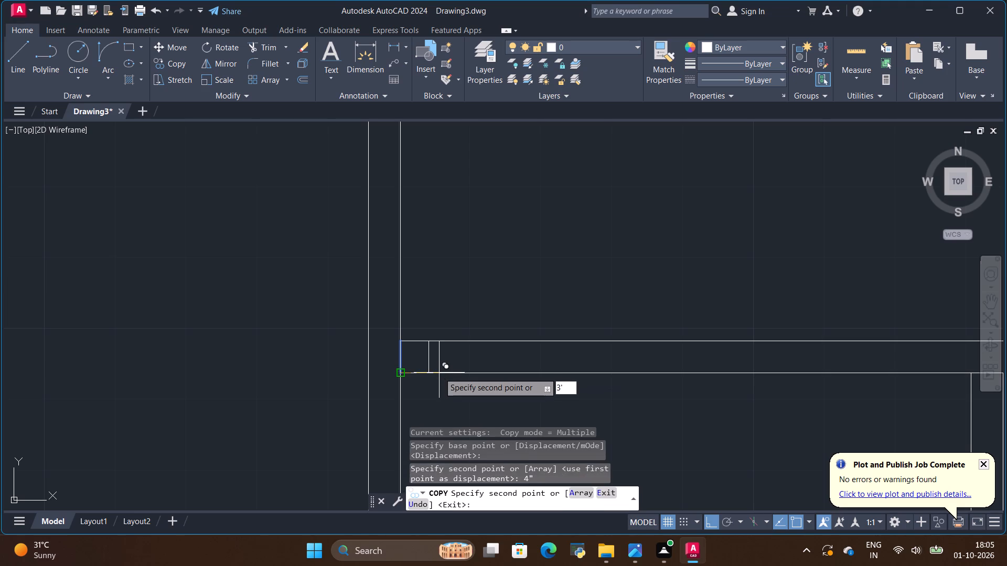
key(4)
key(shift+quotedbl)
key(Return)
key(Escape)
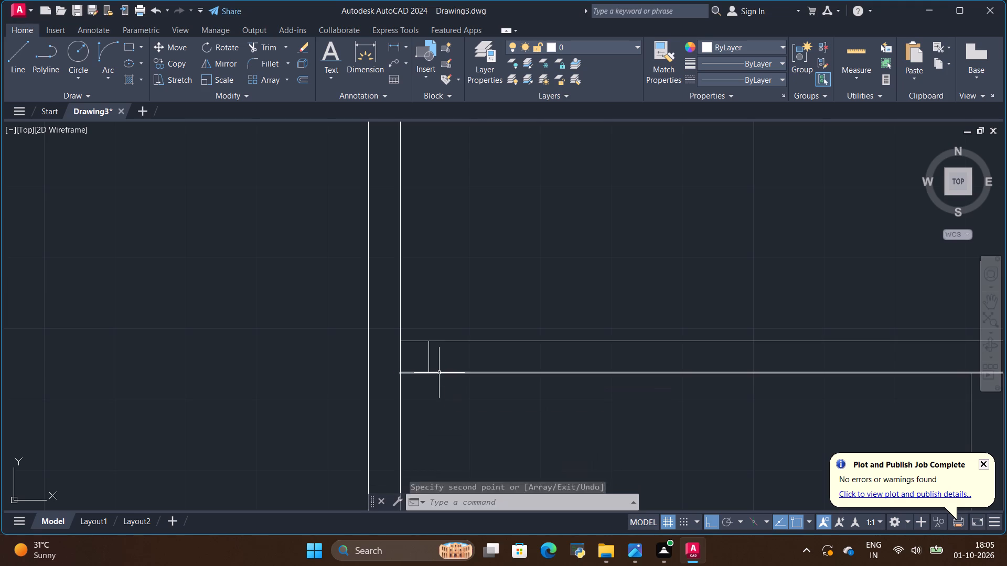
Copy the first jamb line in the hall/verandah wall 3' to the right, marking the other side of the door opening.
scroll(442, 367, up, 1)
scroll(455, 350, down, 2)
scroll(412, 365, down, 1)
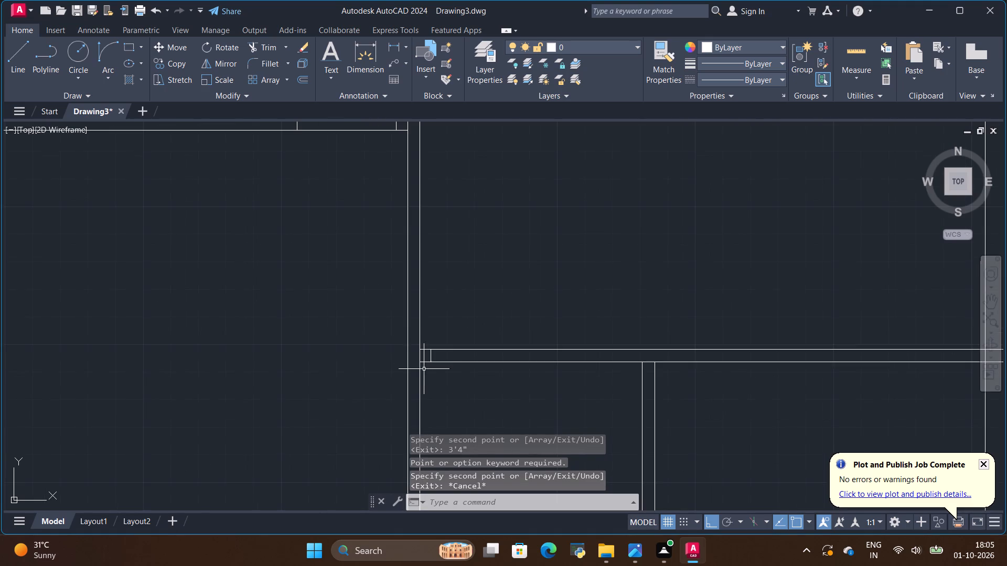
scroll(424, 369, up, 2)
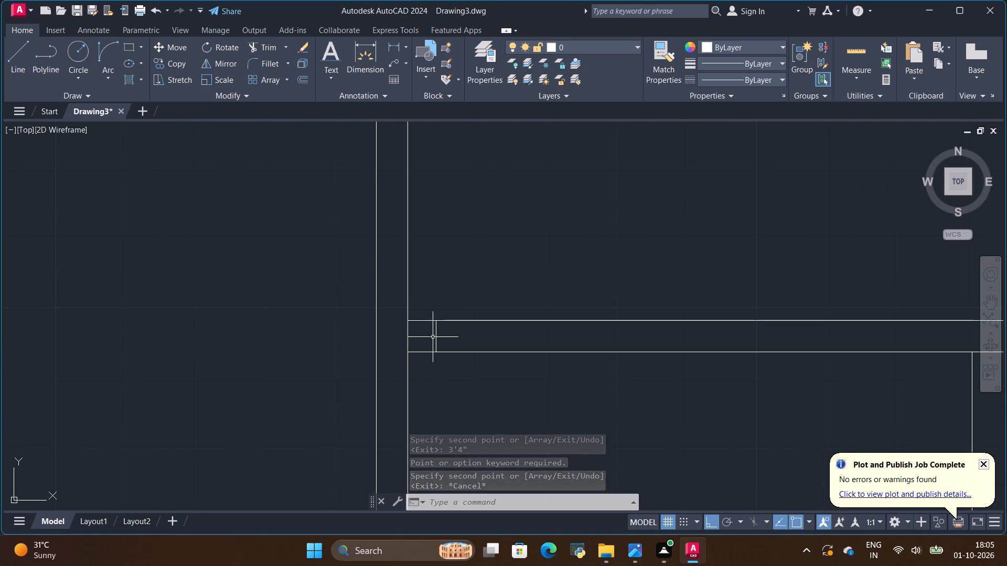
click(433, 337)
click(434, 337)
click(438, 344)
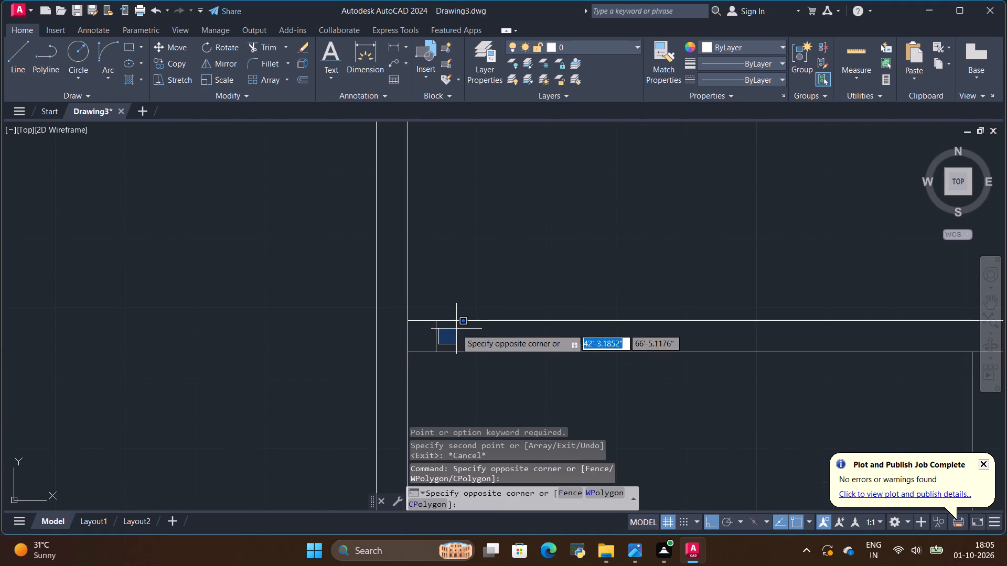
key(Escape)
click(434, 338)
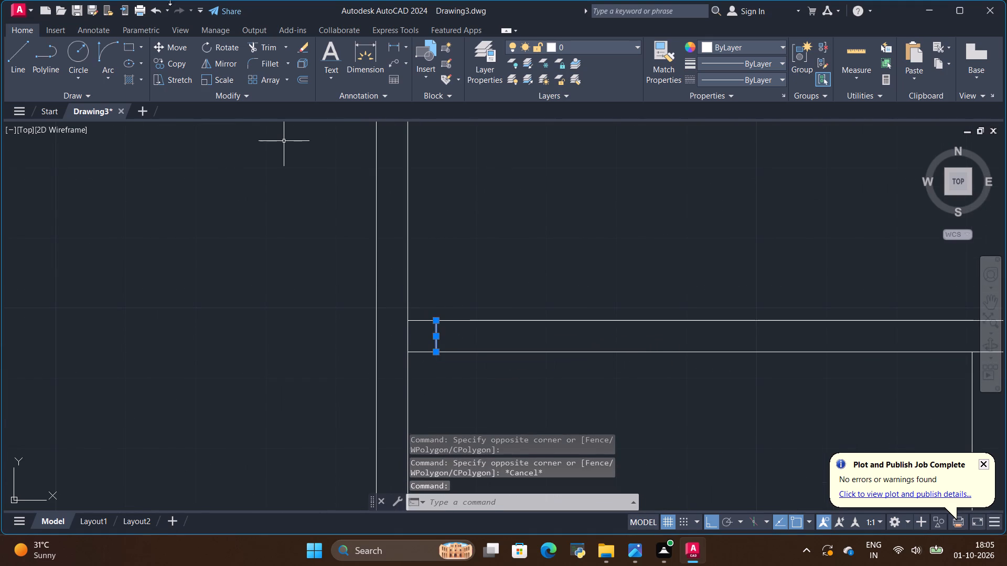
click(170, 61)
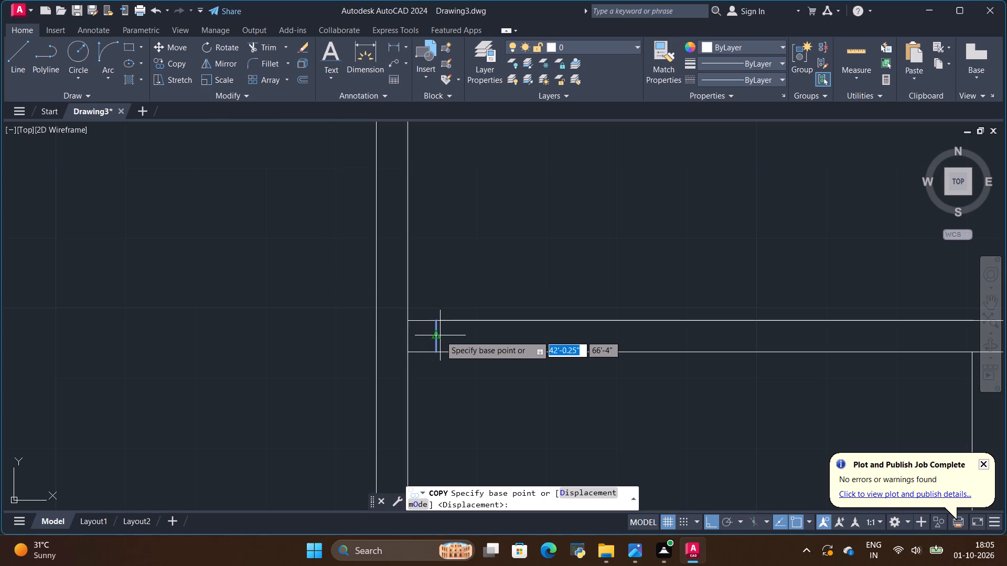
click(434, 335)
key(BackSpace)
key(BackSpace)
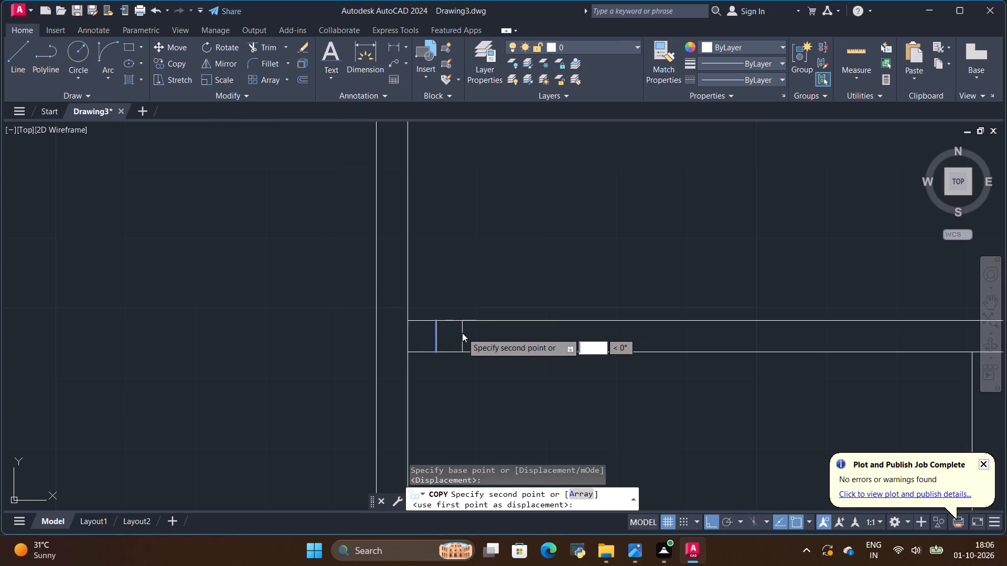
text(3')
key(Return)
key(Escape)
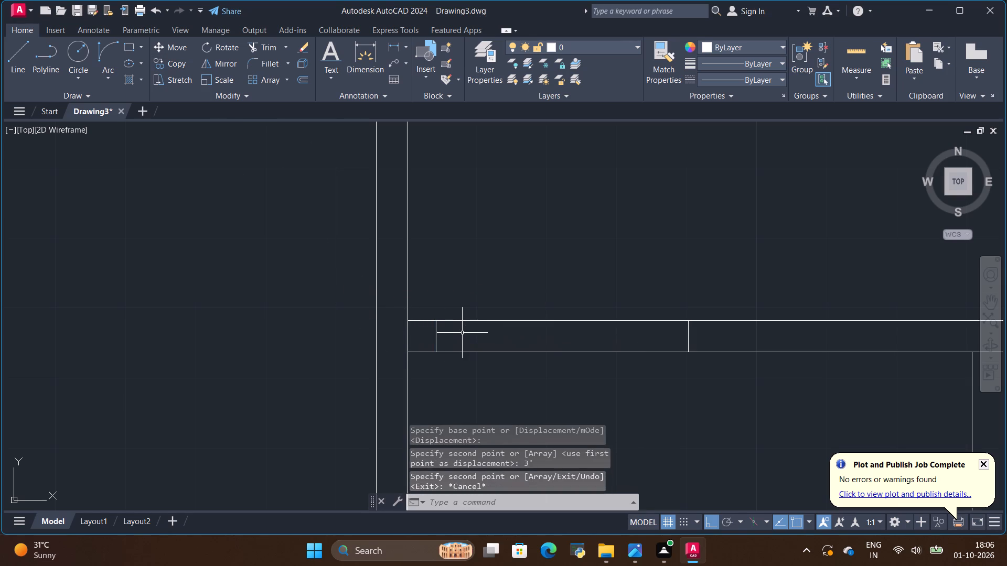
Examine the verandah, sitout, entry and stair area in the reference image against the drawn plan.
scroll(437, 307, down, 6)
key(alt+Tab)
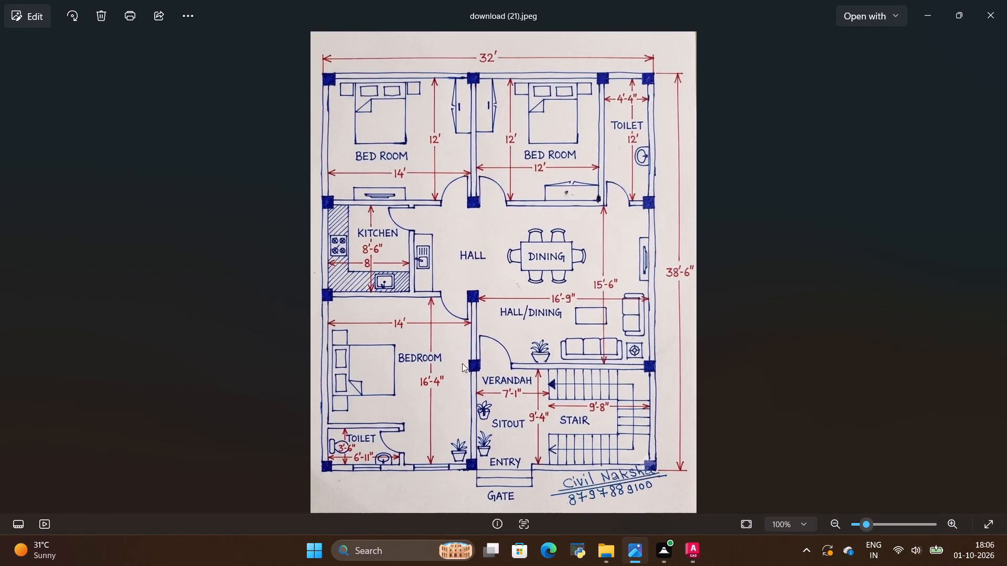
scroll(504, 427, up, 2)
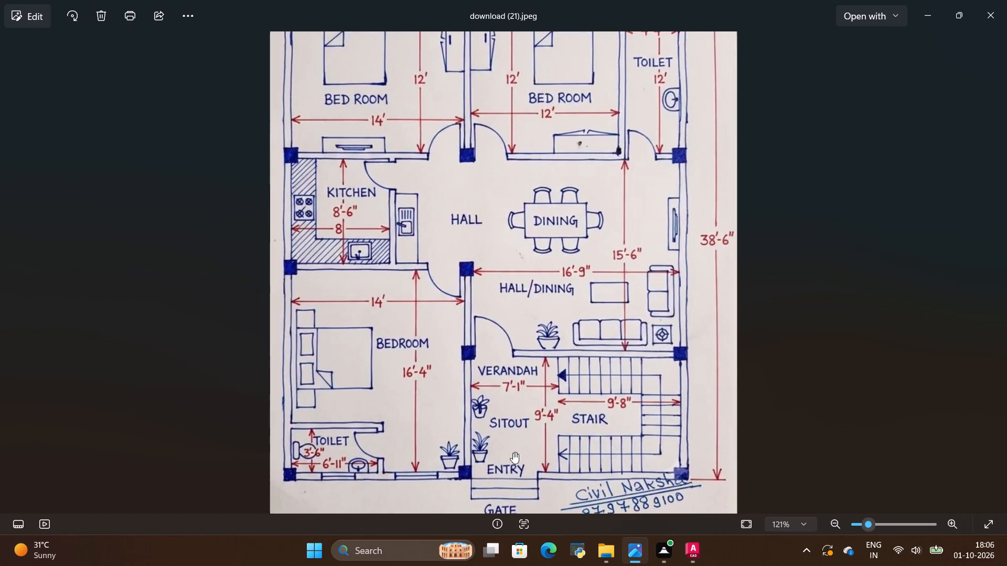
scroll(508, 487, up, 2)
scroll(486, 406, down, 3)
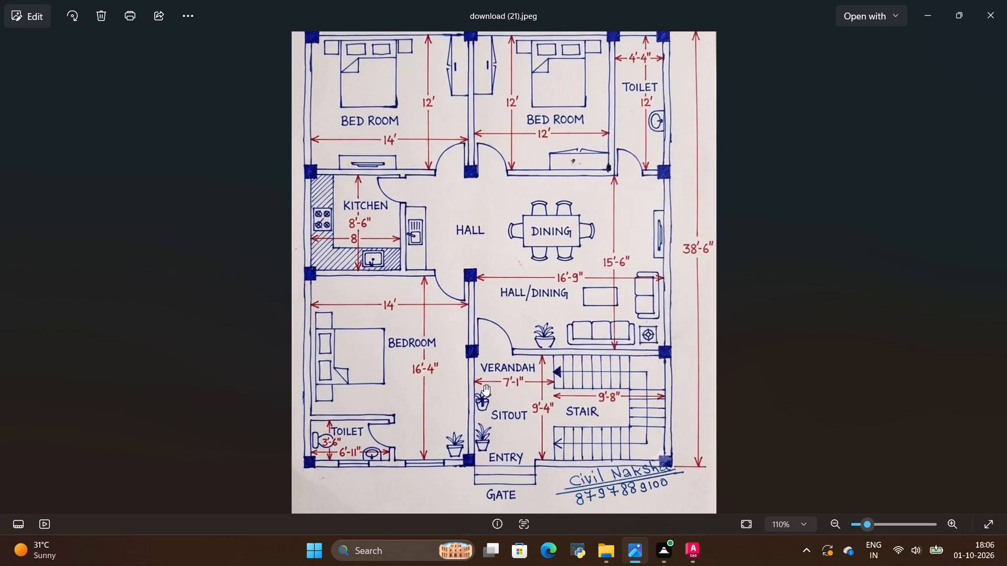
key(alt+Tab)
scroll(490, 391, down, 1)
scroll(474, 378, up, 2)
scroll(508, 345, up, 2)
key(alt+Tab)
key(alt+Tab)
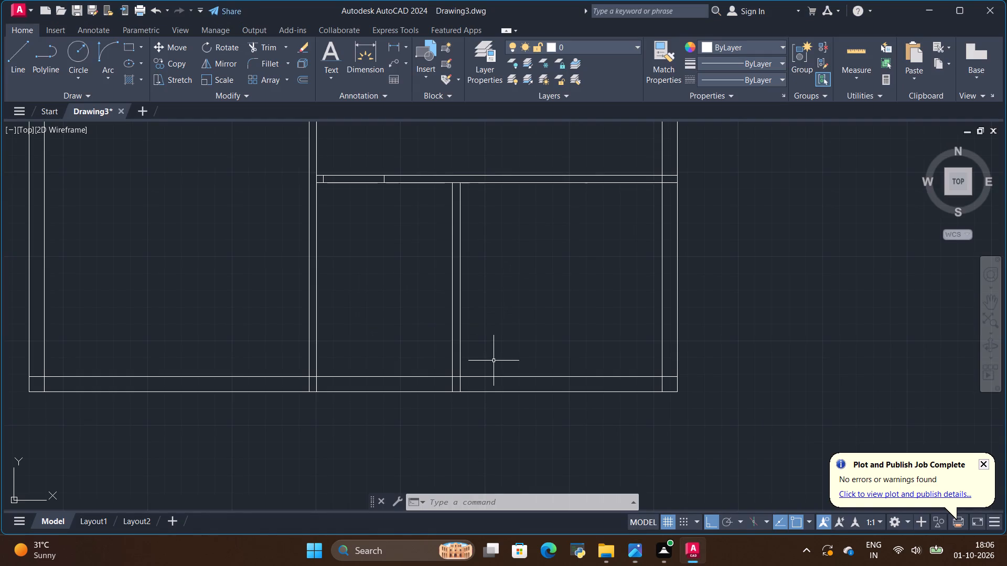
Trim away the two lines of the partition between the verandah and the stair, down to the bottom outer wall.
click(261, 44)
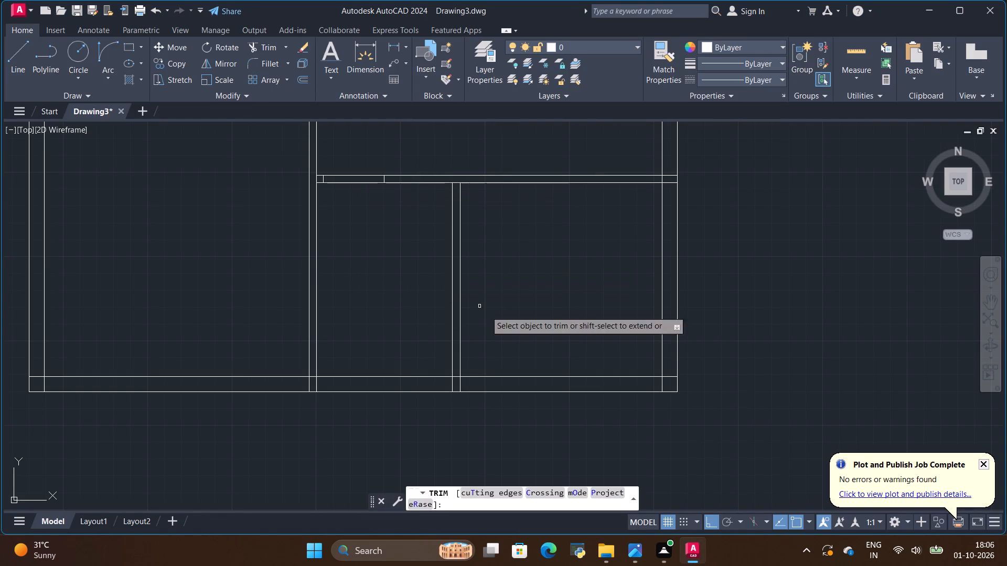
drag(491, 326, 434, 333)
scroll(458, 382, up, 2)
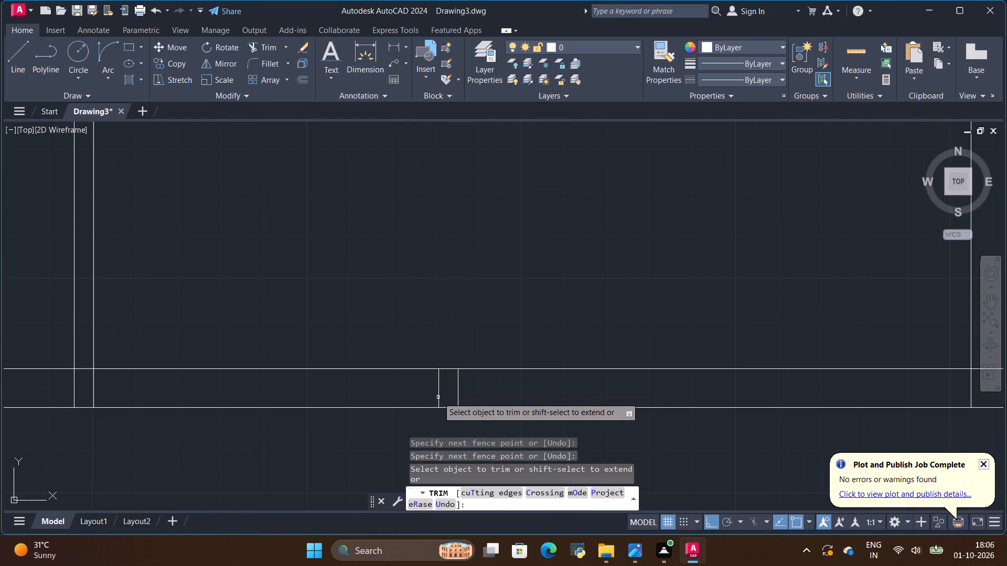
Trim the bottom outer wall between the central partition and the stair to open the entry, and clear the leftover partition line.
key(alt+Tab)
key(Tab)
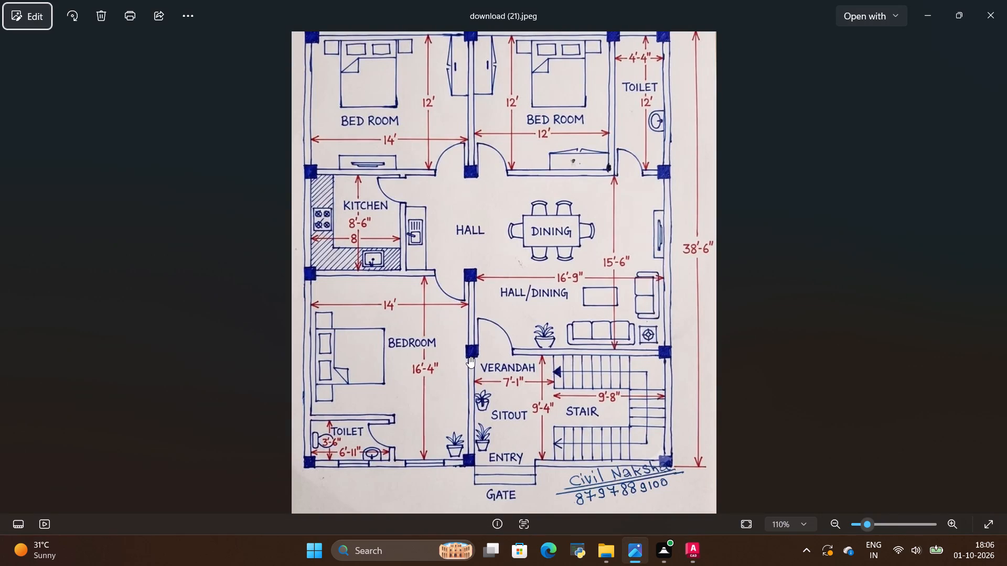
key(alt+Tab)
scroll(473, 351, down, 2)
drag(432, 345, 438, 386)
scroll(463, 364, up, 2)
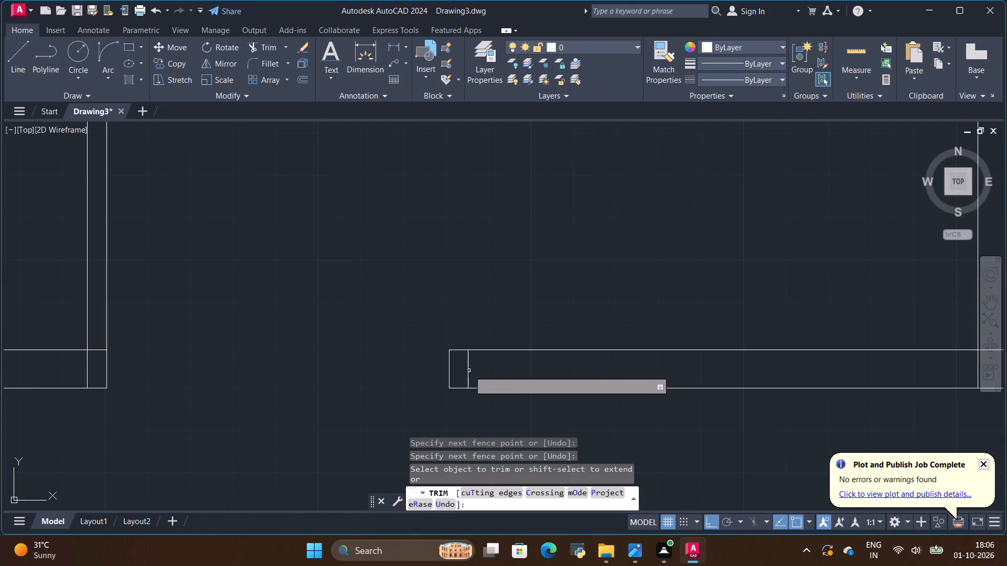
scroll(469, 371, up, 1)
drag(478, 367, 465, 371)
scroll(505, 371, down, 3)
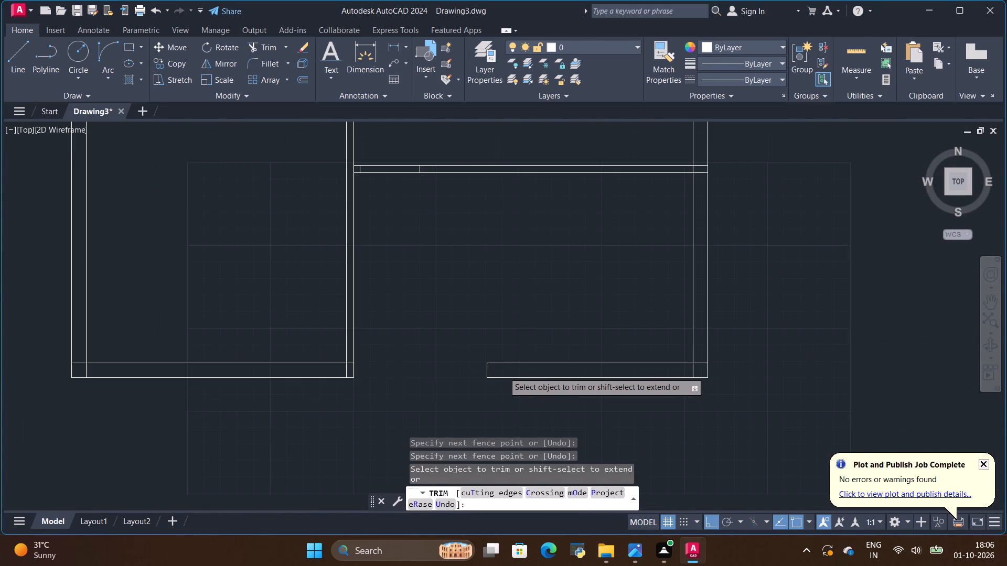
Trim the wall lines between the jambs of the hall/verandah door and the lower bedroom door to open both doorways.
key(alt+Tab)
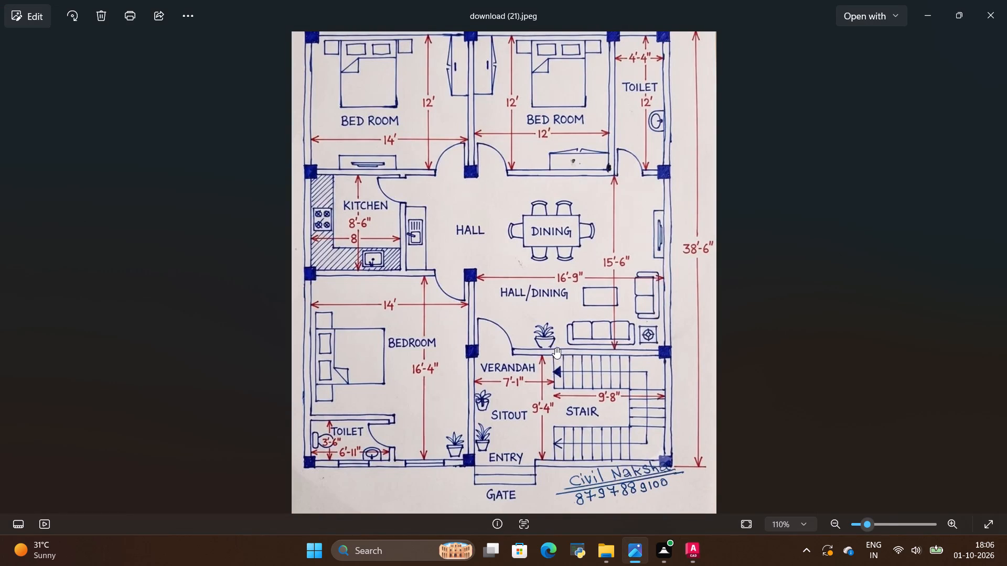
key(alt+Tab)
scroll(525, 352, down, 2)
key(alt+Tab)
key(alt+Tab)
scroll(451, 279, up, 2)
drag(489, 263, 501, 311)
scroll(509, 325, down, 1)
scroll(441, 205, up, 2)
drag(443, 197, 457, 265)
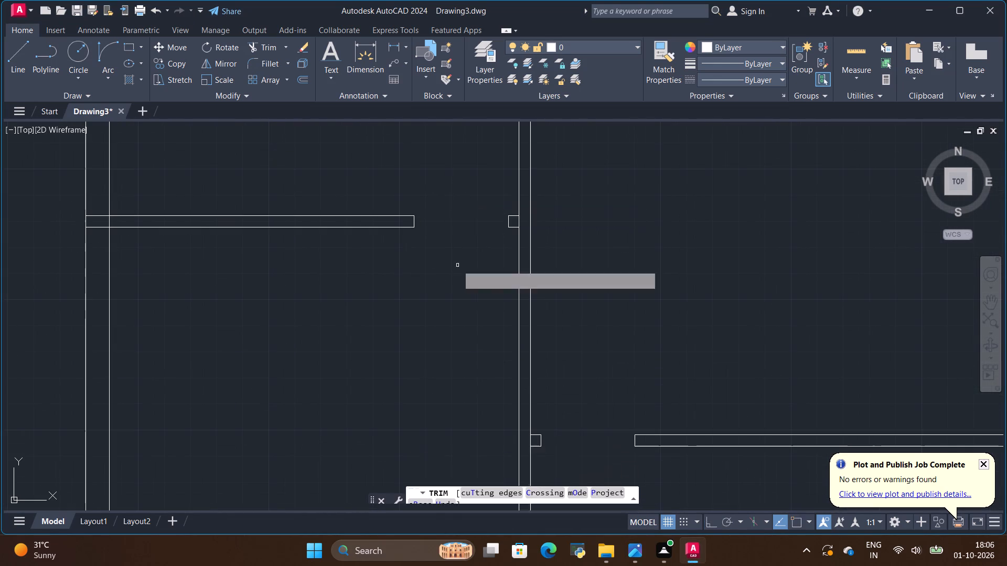
Trim the wall lines between the jambs of both upper bedroom doors and the upper toilet door to open the doorways.
scroll(457, 267, down, 4)
scroll(458, 203, up, 4)
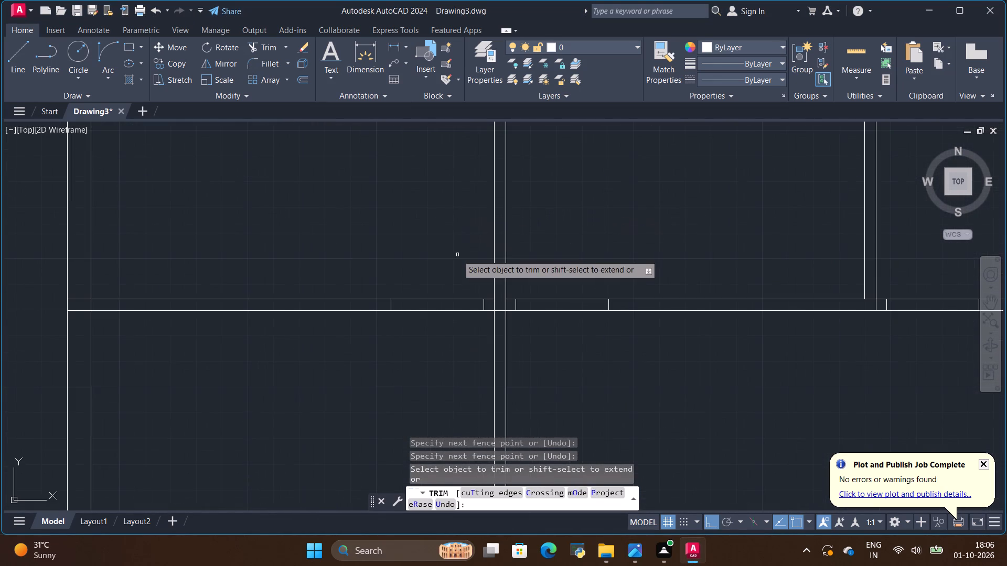
drag(457, 255, 454, 353)
drag(546, 265, 578, 352)
scroll(569, 344, down, 3)
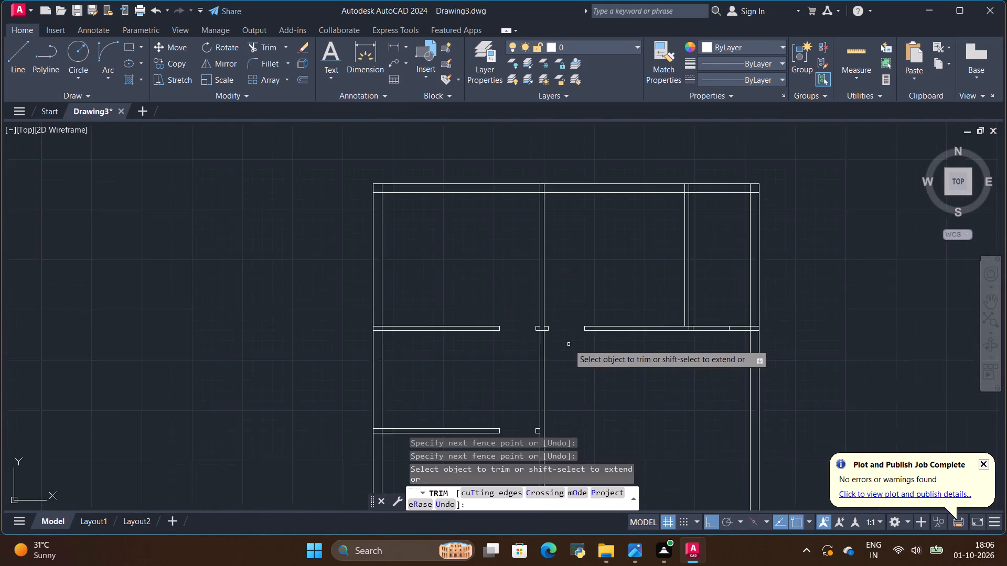
scroll(655, 340, up, 3)
drag(643, 277, 657, 354)
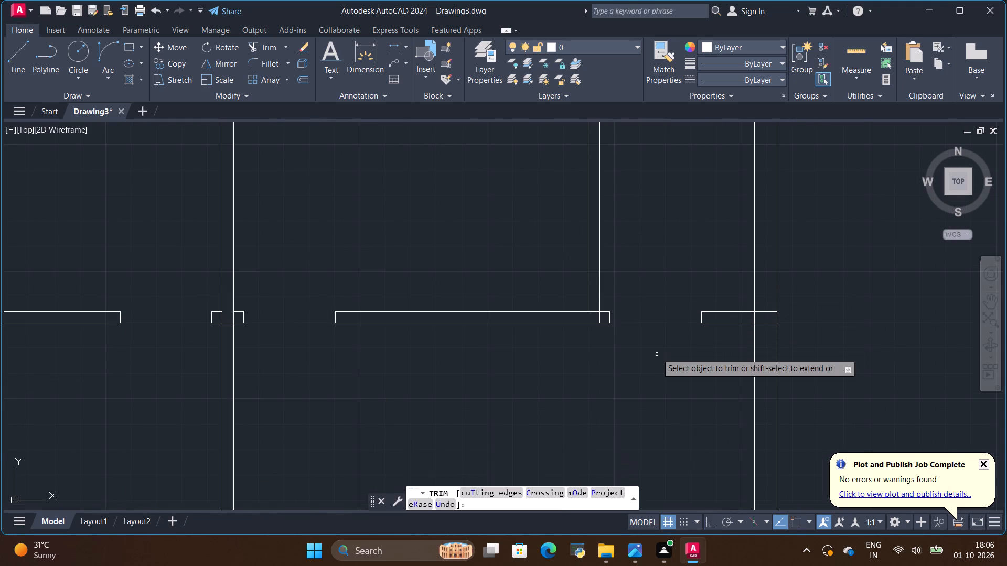
scroll(657, 353, down, 3)
Compare the trimmed plan with the reference image, checking the wall and door openings.
key(alt+Tab)
scroll(656, 353, down, 2)
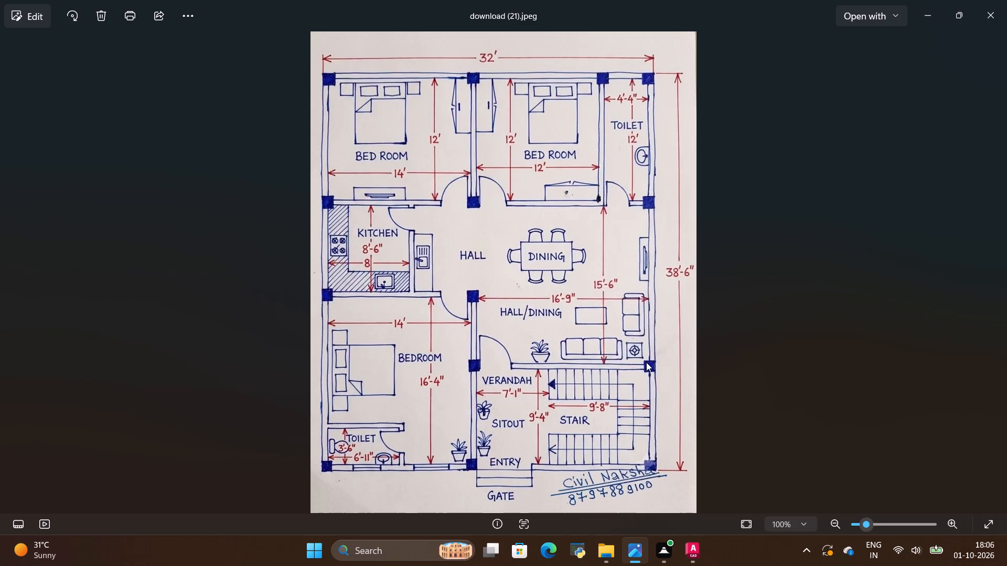
key(alt+Tab)
scroll(555, 339, down, 2)
key(alt+Tab)
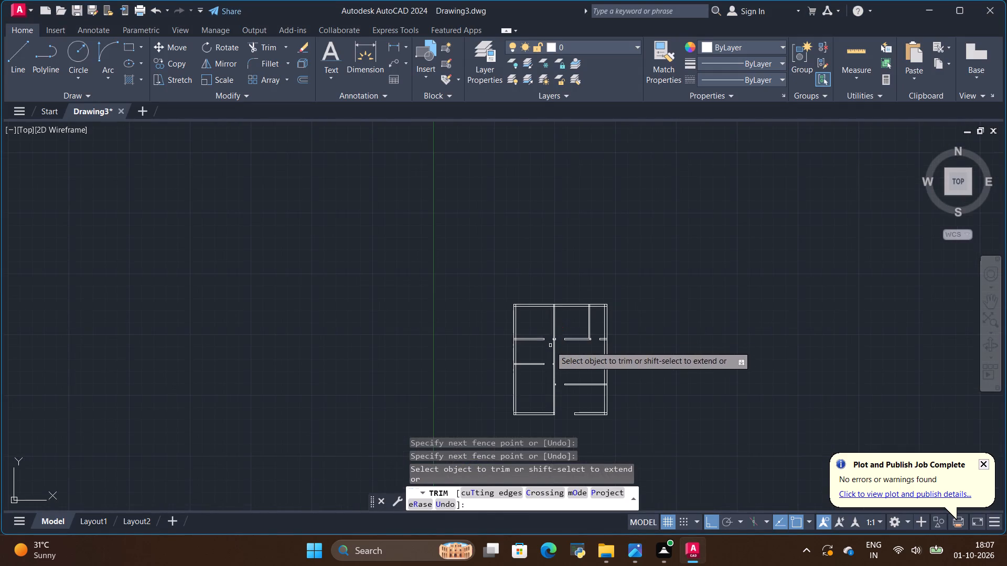
Compare the central partition along the hall, between the upper and lower bedroom doors, with the reference floor plan image.
key(alt+Tab)
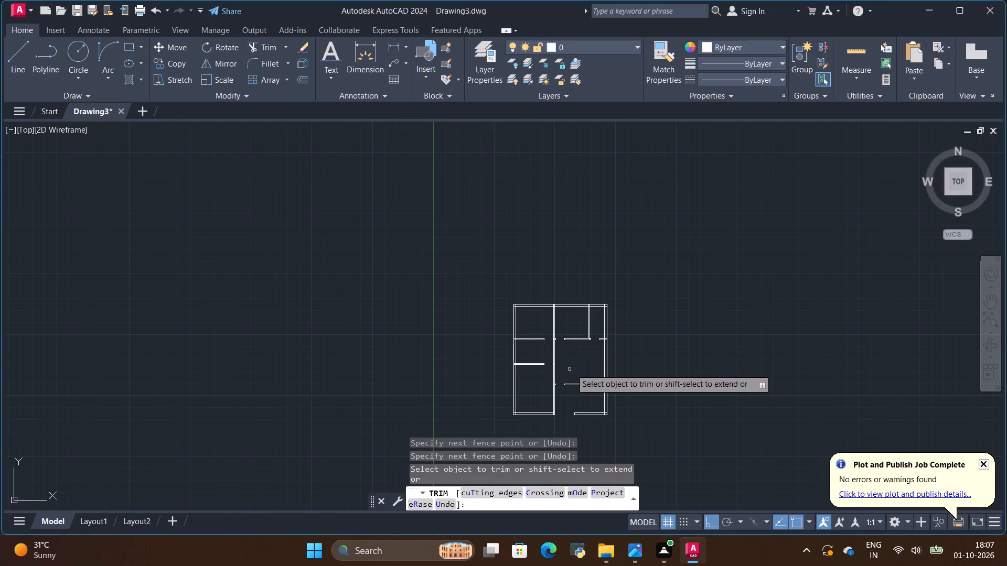
key(Tab)
key(alt+Tab)
key(alt+Tab)
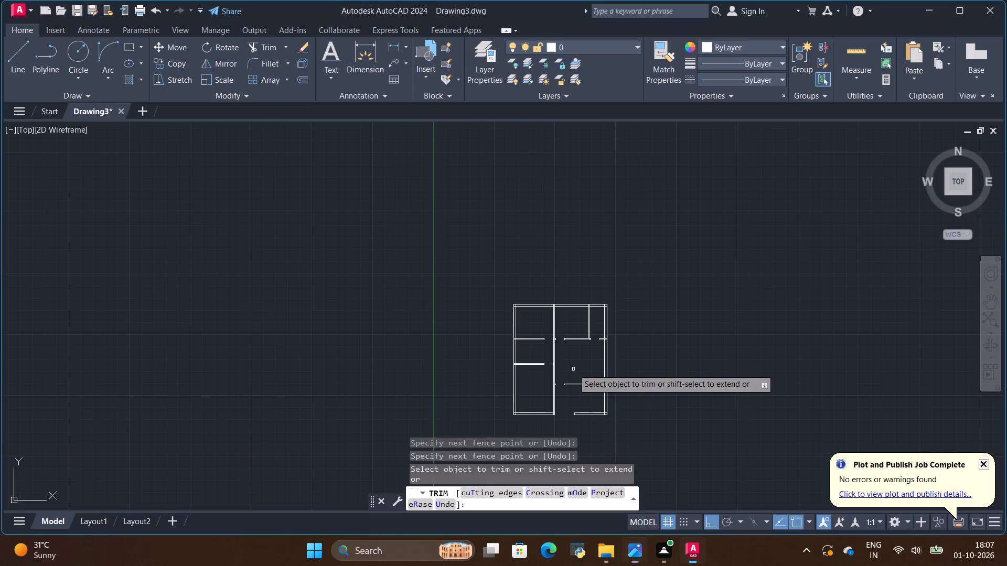
key(alt+Tab)
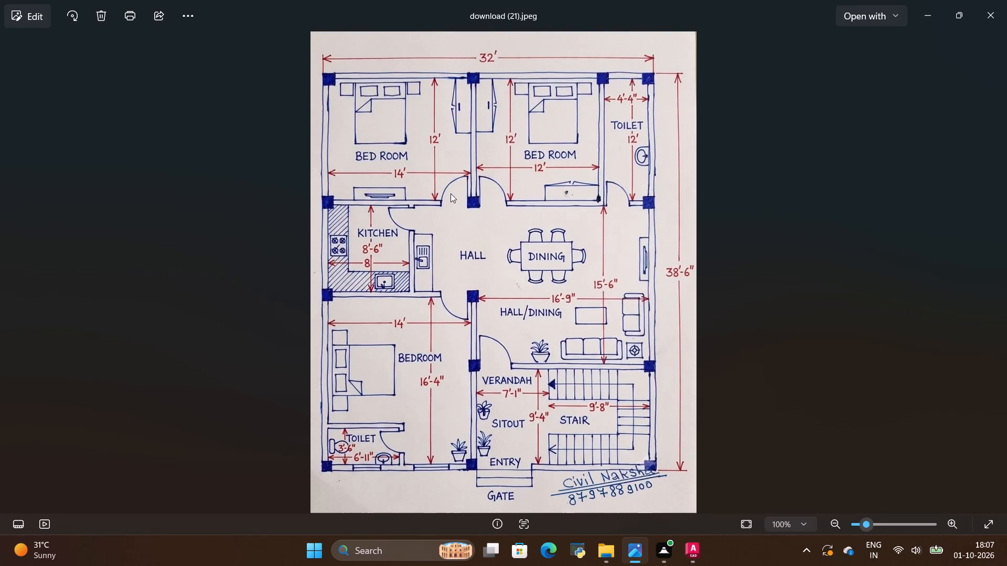
key(alt+Tab)
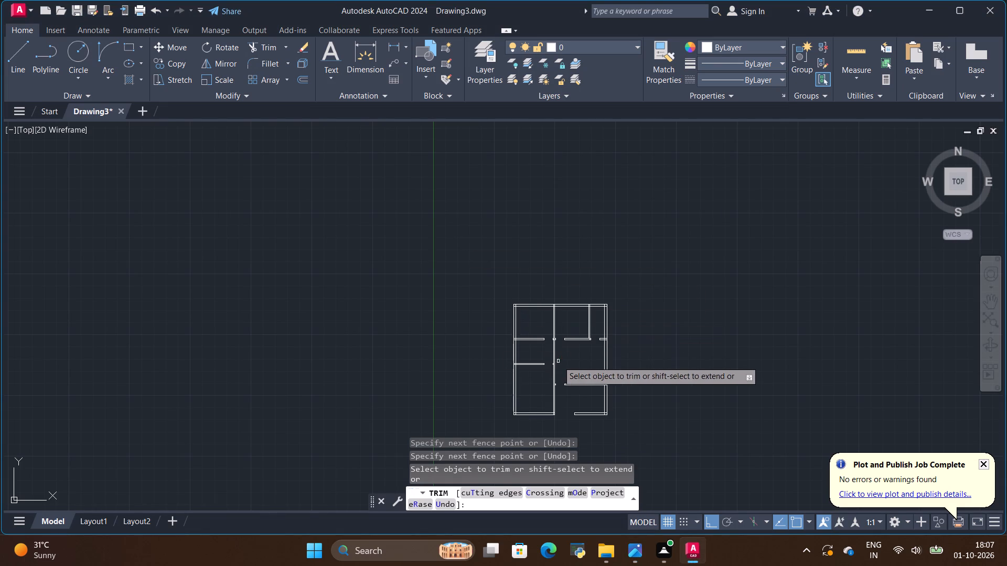
key(alt+Tab)
key(alt+Tab)
scroll(557, 357, up, 2)
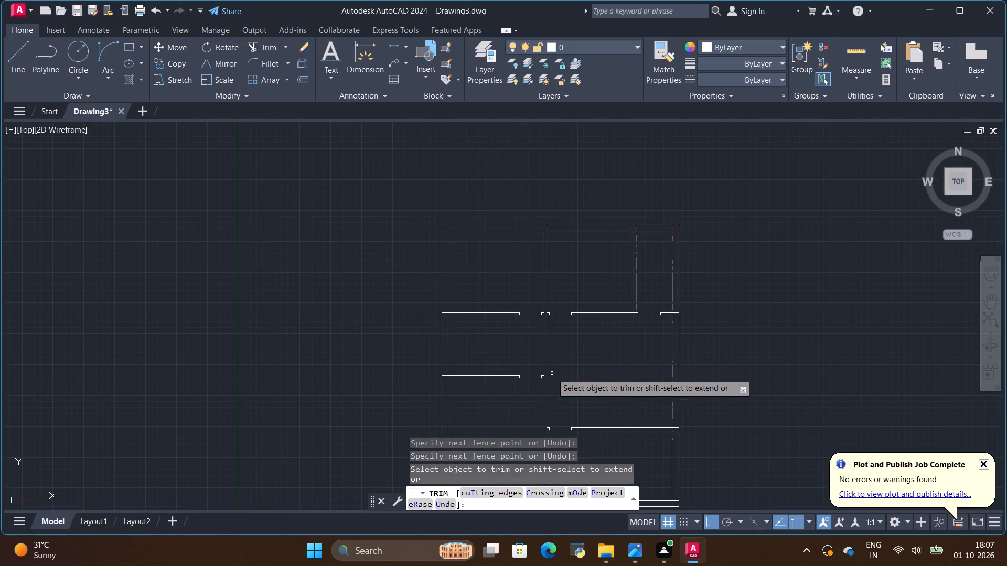
scroll(549, 380, up, 3)
key(alt+Tab)
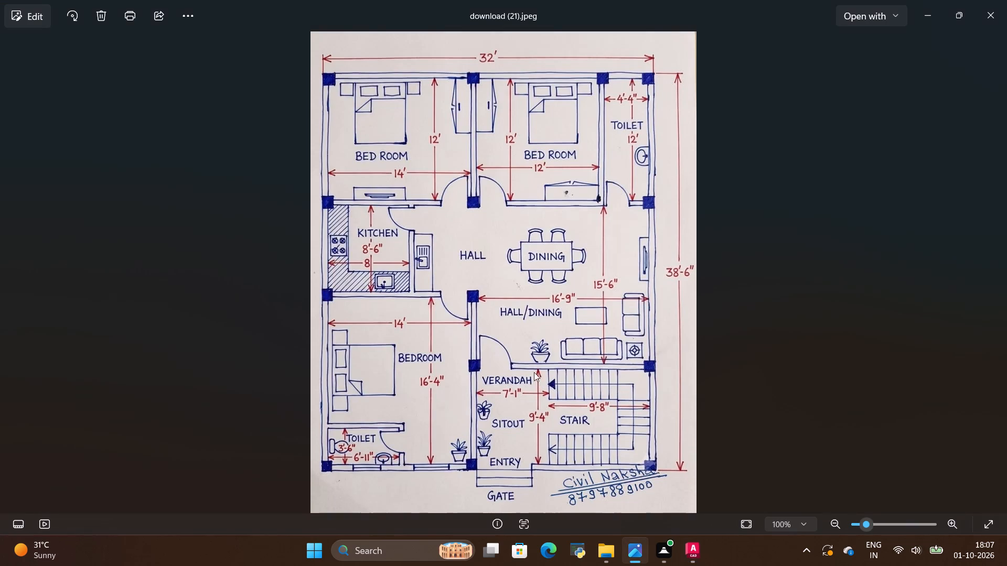
scroll(419, 246, up, 2)
key(alt+Tab)
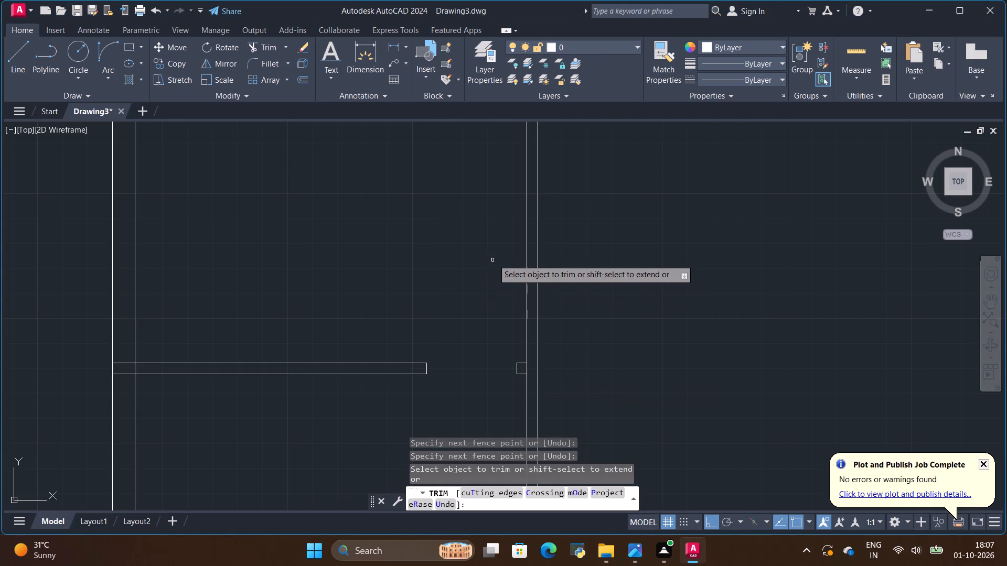
Draw a line across the central partition in line with the upper edge of the lower bedroom door's jamb stub.
click(24, 58)
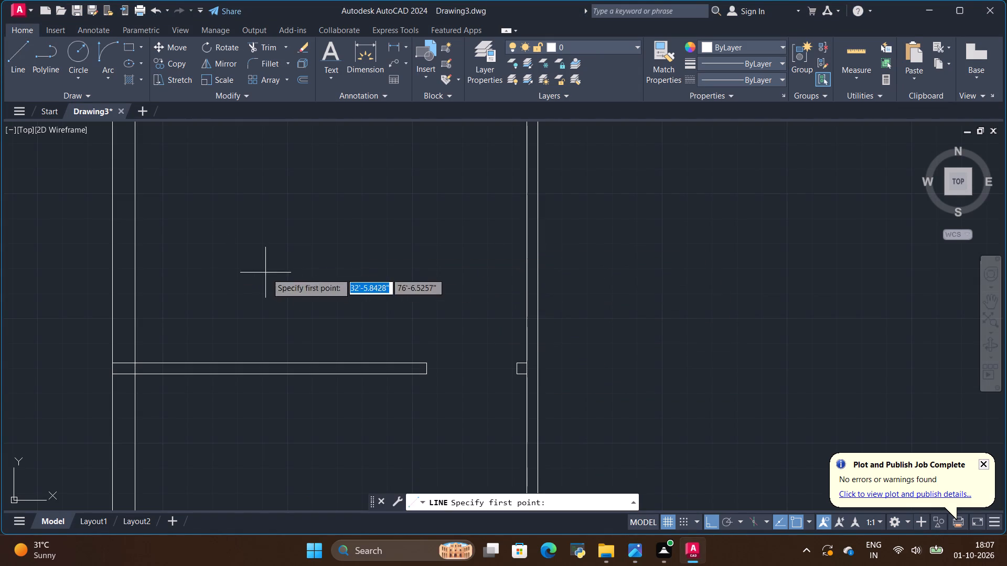
scroll(547, 376, up, 2)
scroll(504, 369, up, 1)
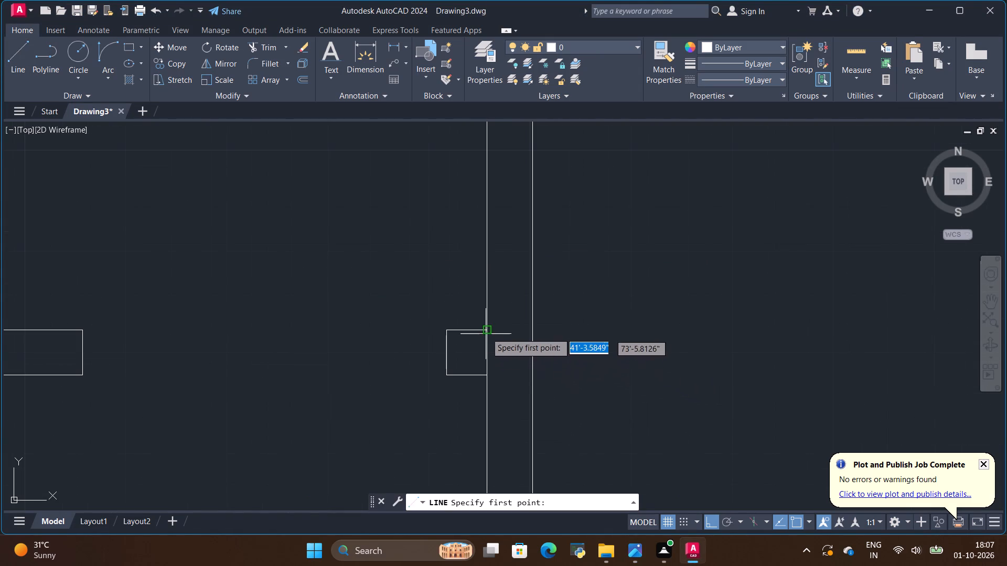
click(487, 330)
click(531, 331)
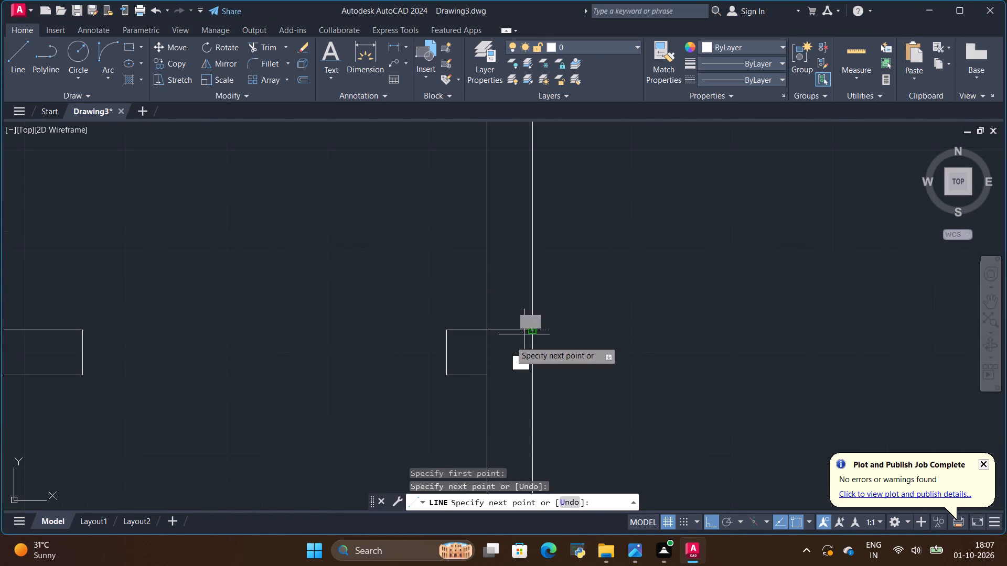
scroll(435, 354, down, 4)
key(Escape)
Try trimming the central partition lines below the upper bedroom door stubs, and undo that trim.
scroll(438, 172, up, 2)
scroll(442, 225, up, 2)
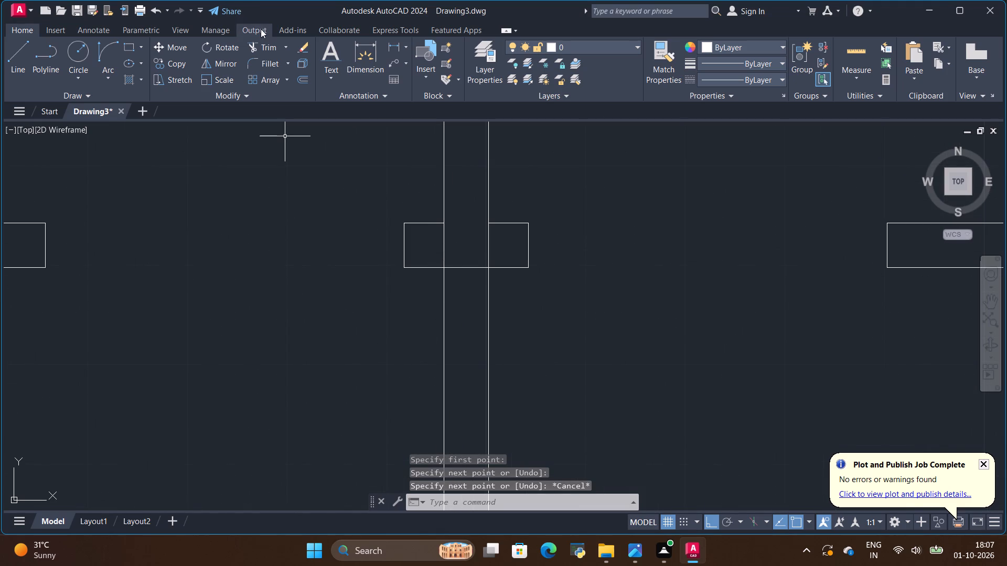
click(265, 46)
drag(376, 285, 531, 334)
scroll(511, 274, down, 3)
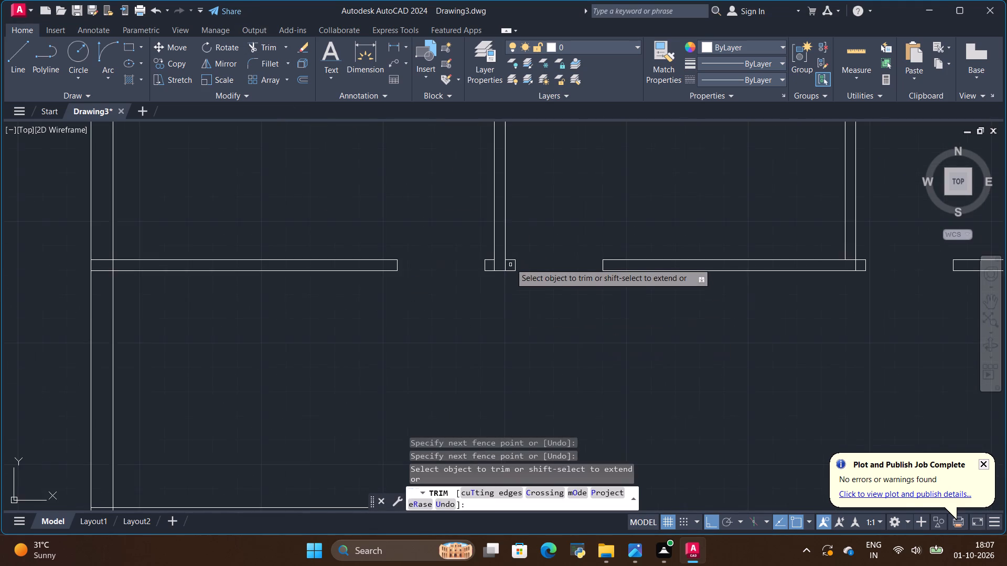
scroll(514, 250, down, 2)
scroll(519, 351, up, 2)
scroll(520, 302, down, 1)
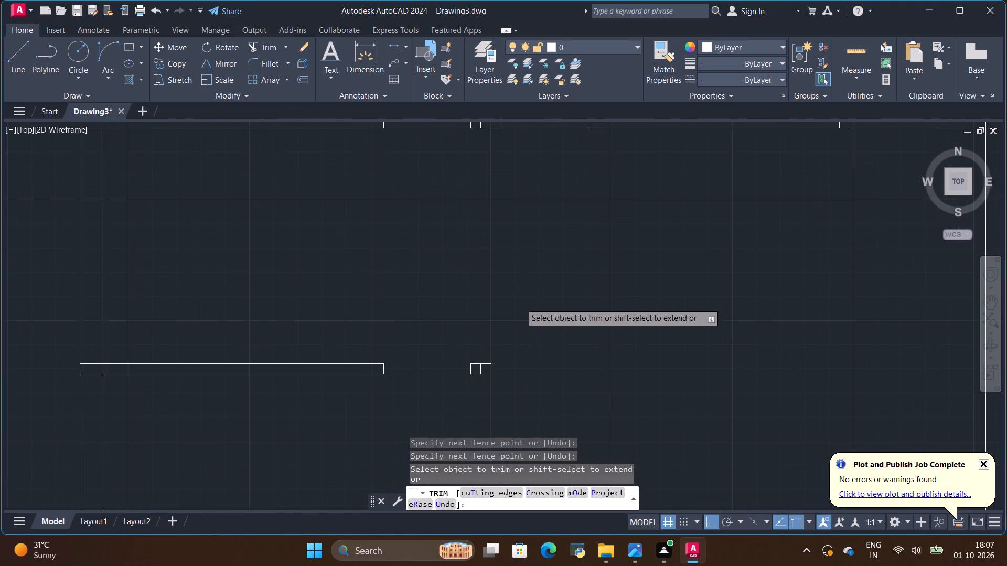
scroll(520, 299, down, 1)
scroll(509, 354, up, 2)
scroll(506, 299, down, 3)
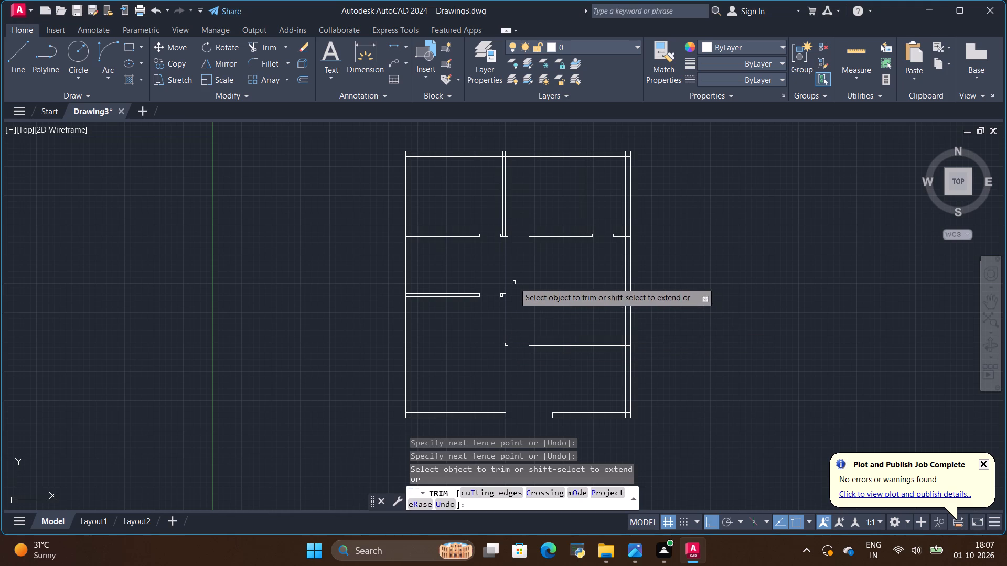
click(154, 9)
Draw a line across the central partition in line with the lower edge of the lower bedroom door's jamb stub.
scroll(323, 230, down, 7)
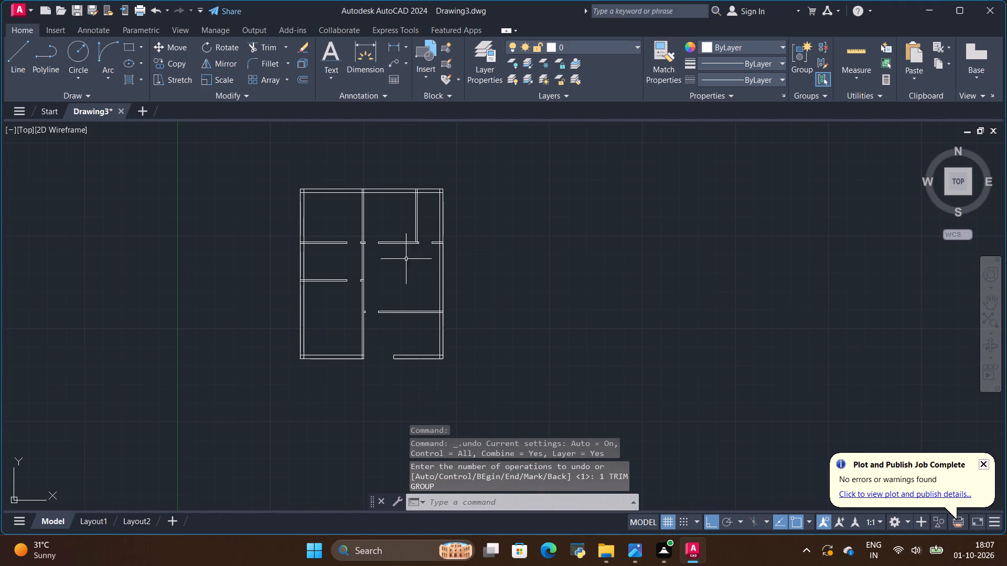
scroll(373, 262, up, 3)
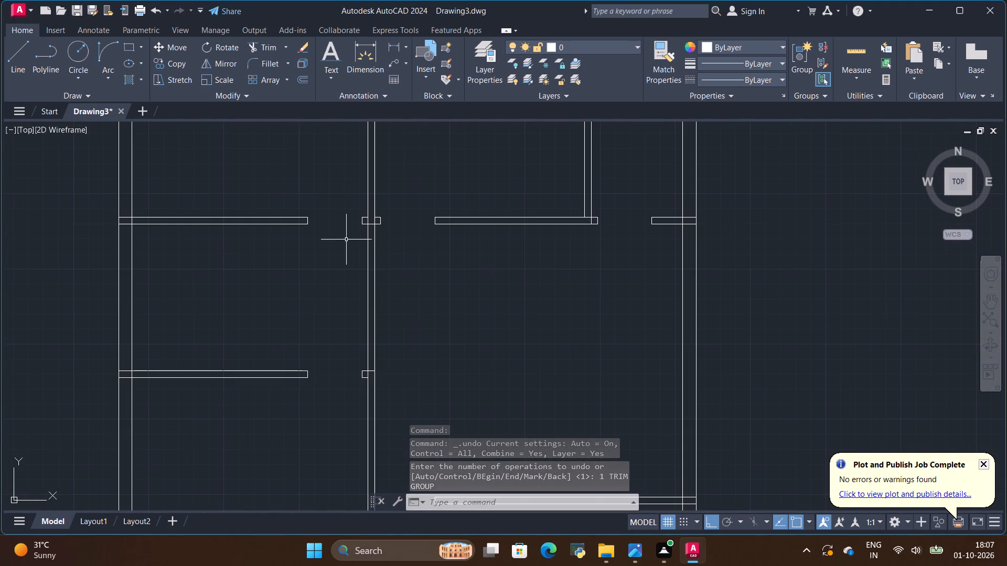
scroll(383, 384, up, 4)
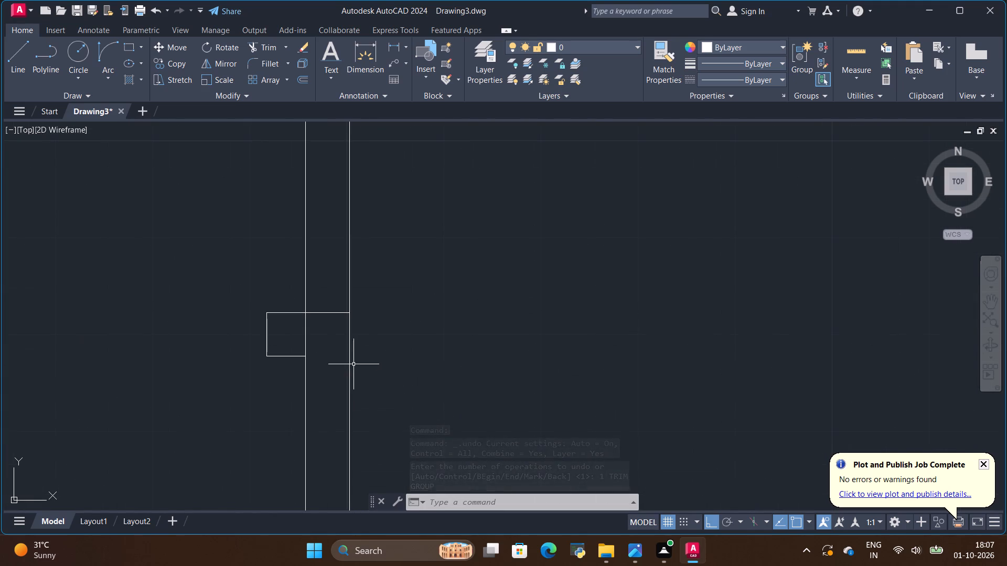
click(15, 59)
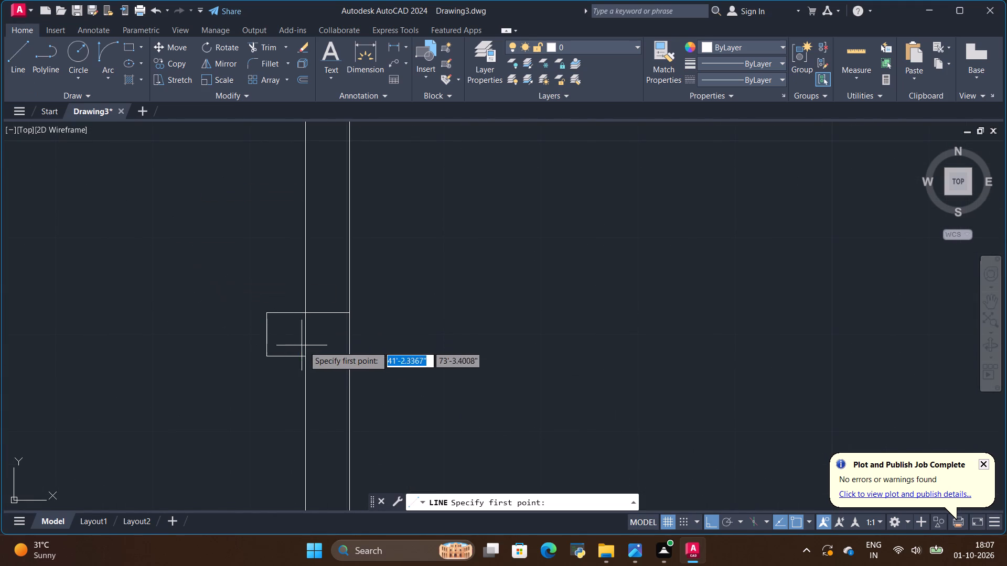
click(307, 357)
click(351, 354)
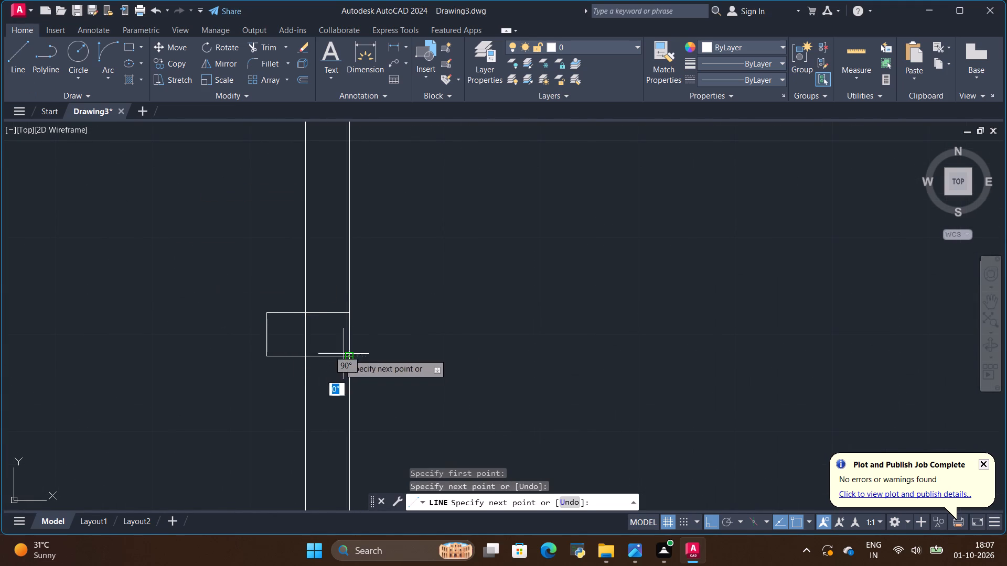
key(space)
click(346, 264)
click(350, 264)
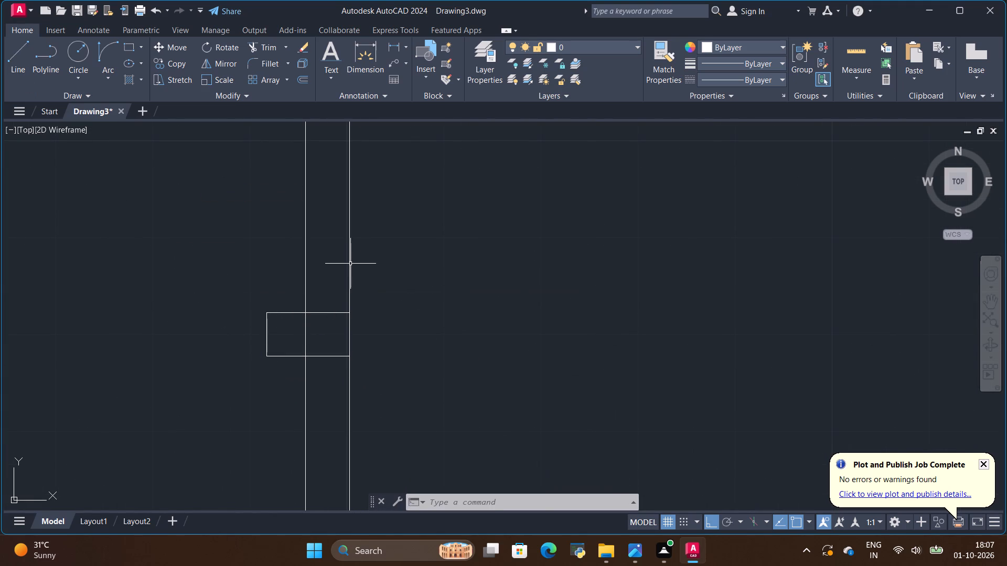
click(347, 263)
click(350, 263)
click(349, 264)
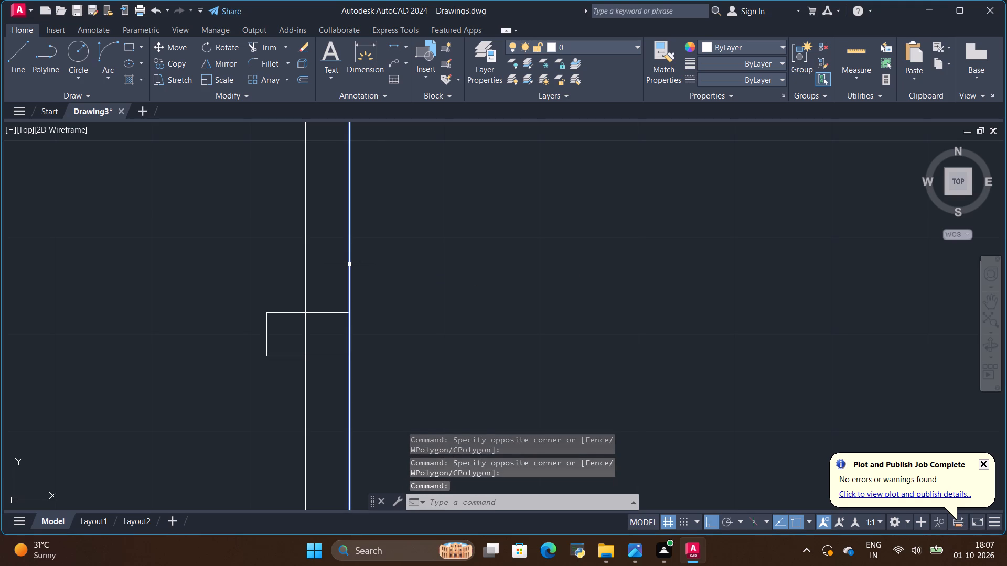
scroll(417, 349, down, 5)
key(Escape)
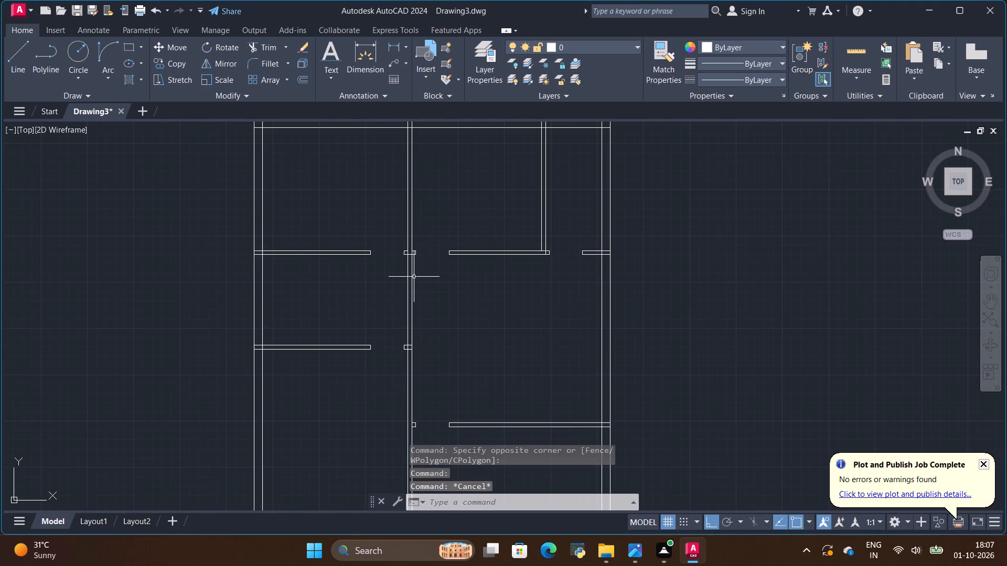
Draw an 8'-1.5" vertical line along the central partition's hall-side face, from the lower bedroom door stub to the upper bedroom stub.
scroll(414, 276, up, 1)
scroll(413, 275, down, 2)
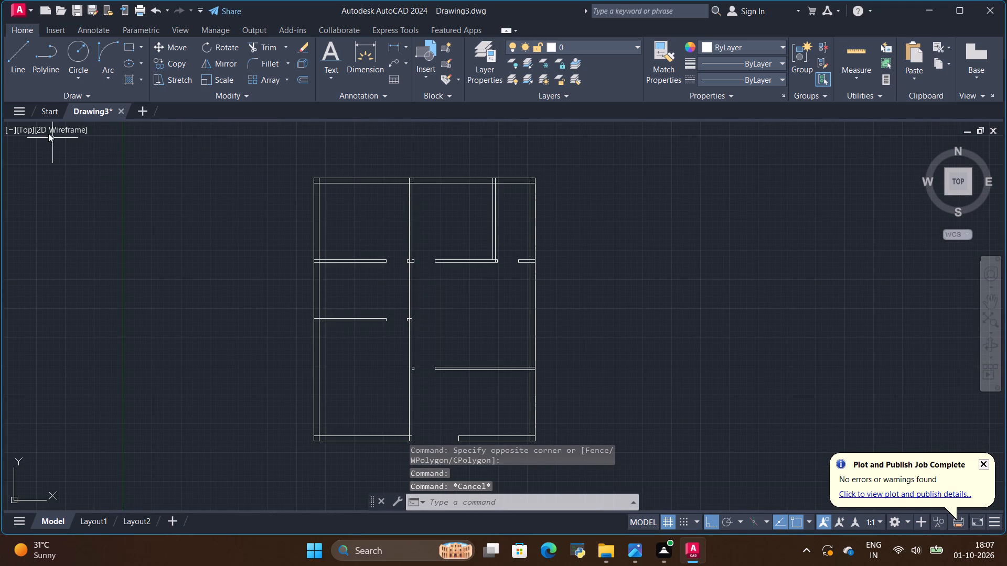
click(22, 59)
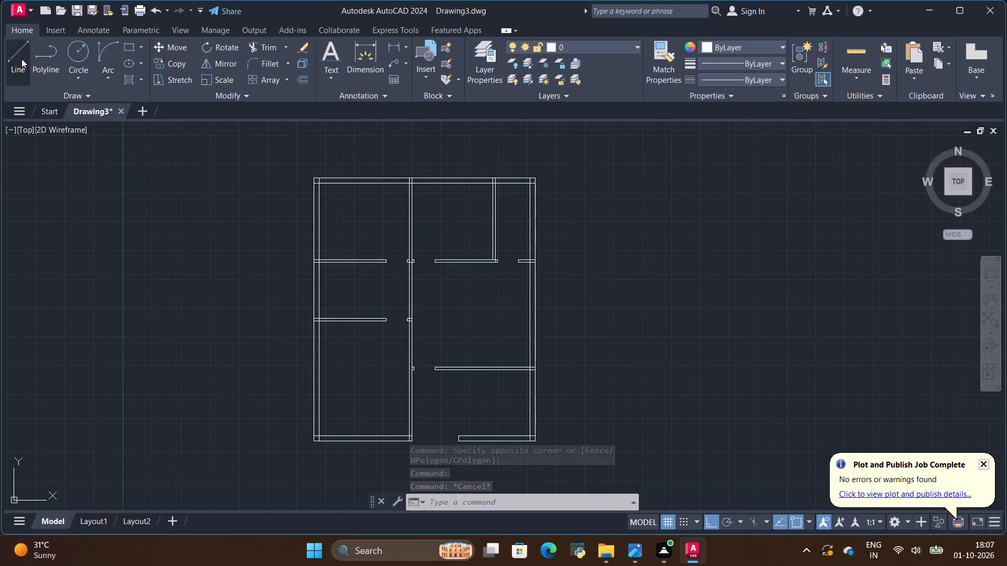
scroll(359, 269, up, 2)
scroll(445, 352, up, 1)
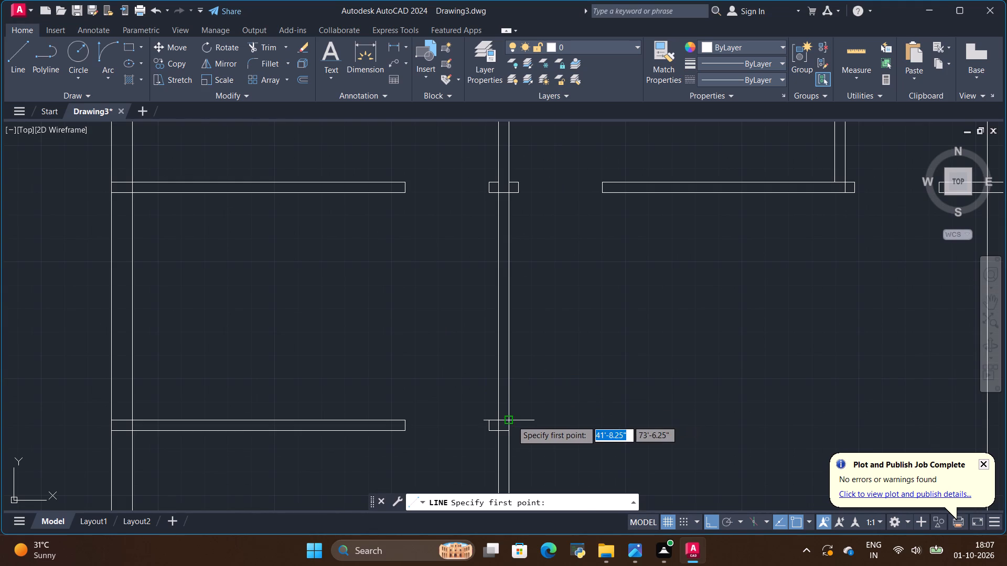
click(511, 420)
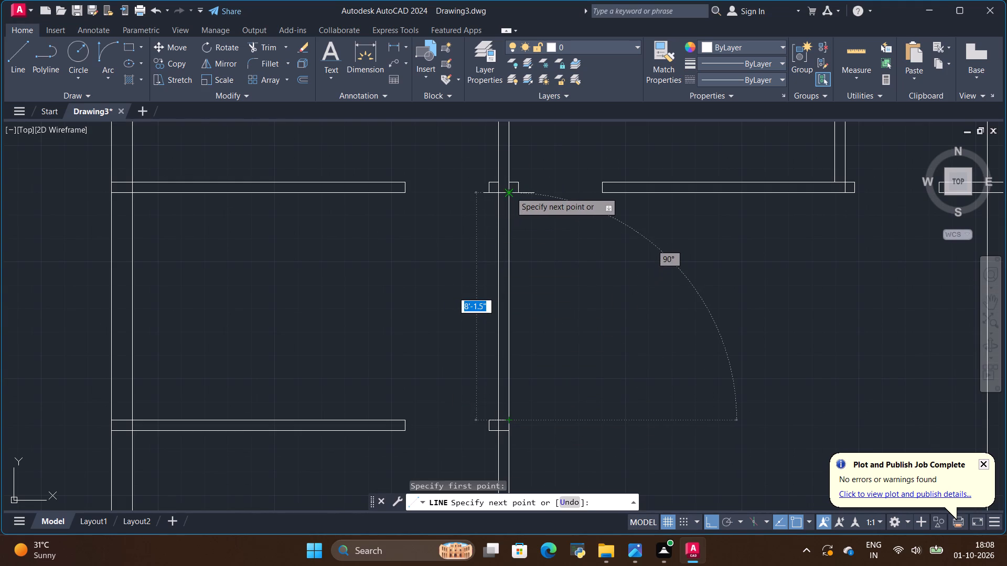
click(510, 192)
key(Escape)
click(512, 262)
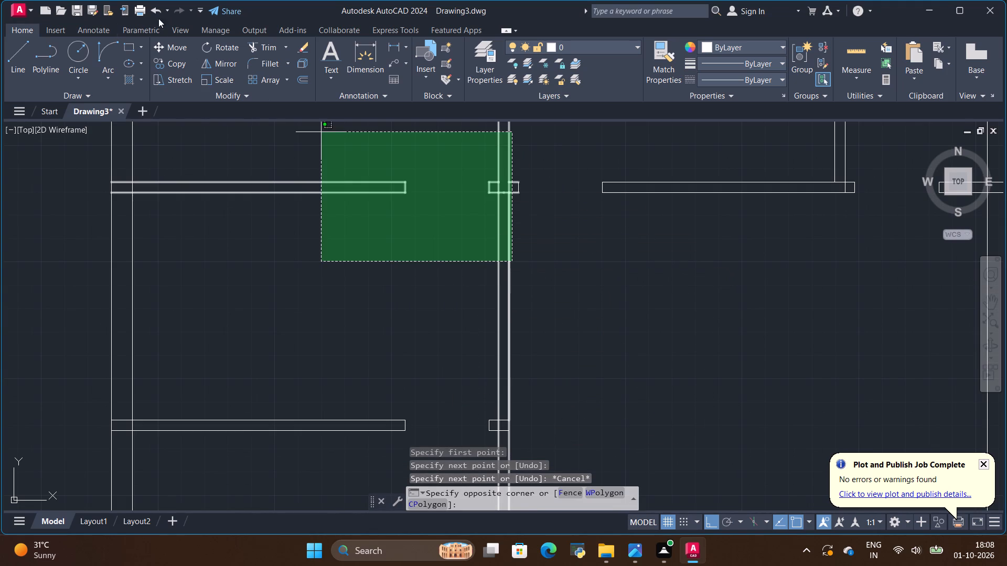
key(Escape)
Trim both central partition lines between the upper bedroom stubs and the lower bedroom door stub to open the hall.
click(265, 48)
drag(415, 302, 529, 318)
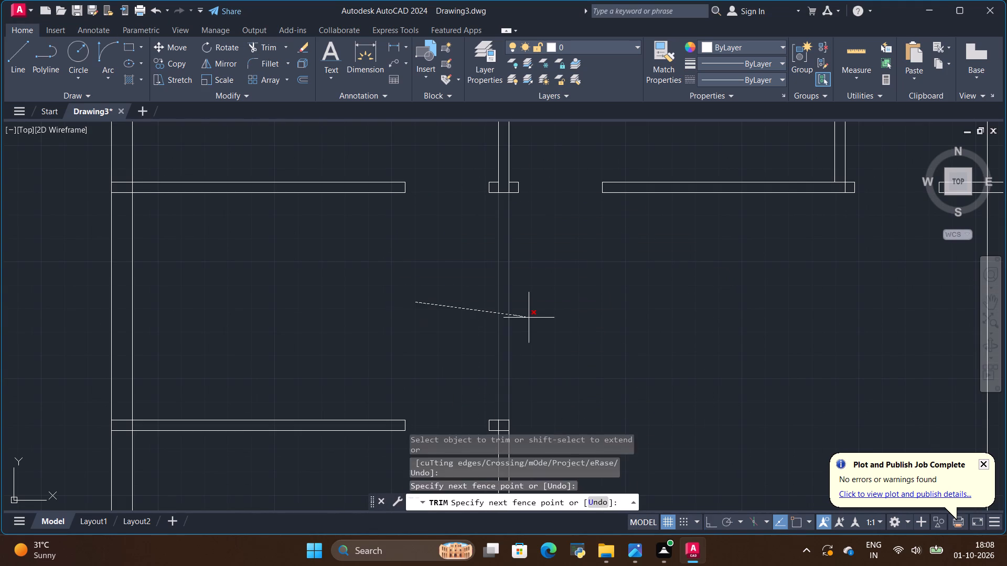
drag(529, 318, 562, 320)
scroll(481, 268, down, 2)
scroll(482, 245, up, 3)
scroll(480, 218, down, 3)
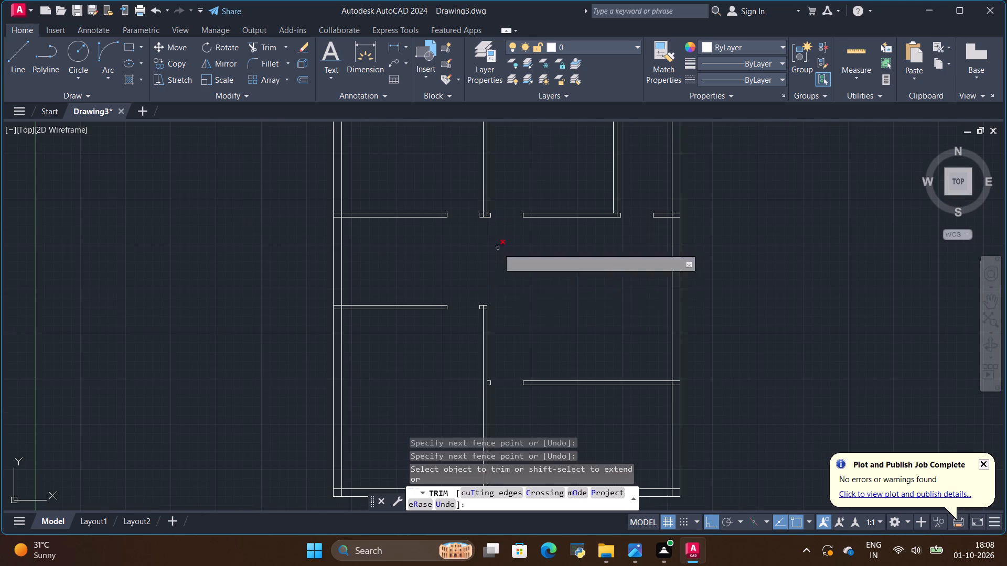
Trim the inner lines where the lower bedroom door stub meets the central partition so the corner becomes one continuous wall outline.
scroll(487, 317, up, 3)
scroll(459, 279, up, 4)
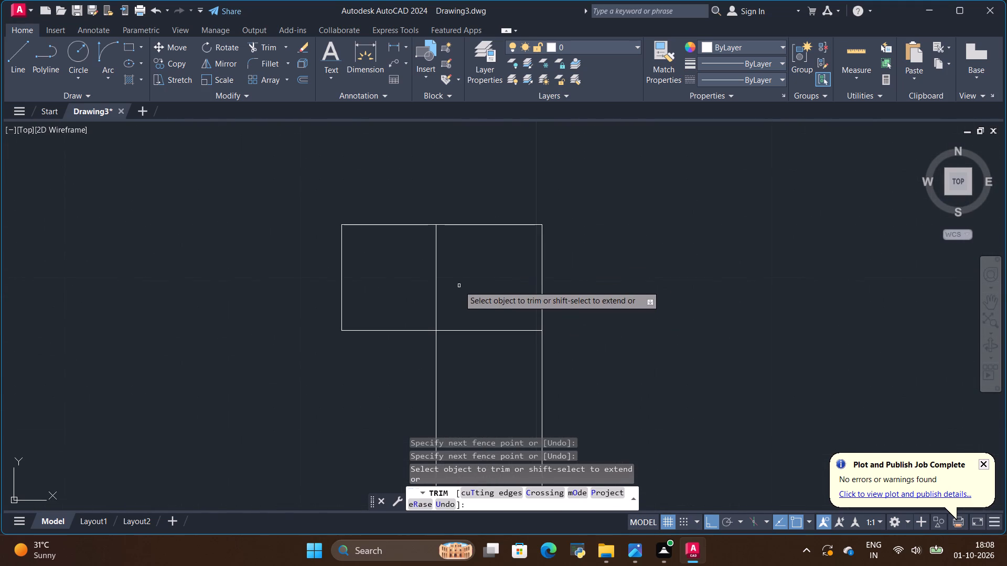
drag(463, 282, 408, 284)
click(409, 284)
click(468, 279)
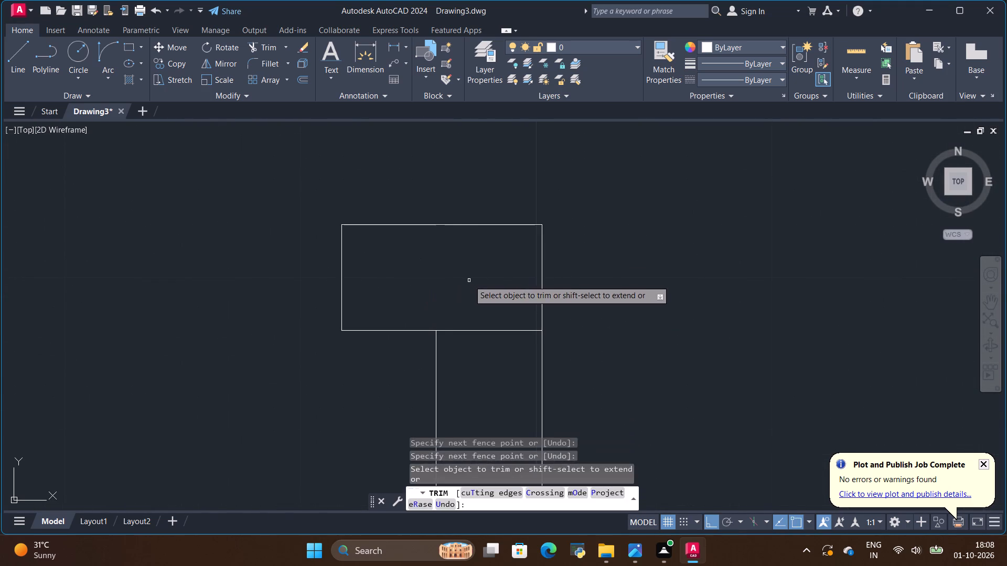
drag(469, 280, 495, 357)
scroll(460, 217, down, 5)
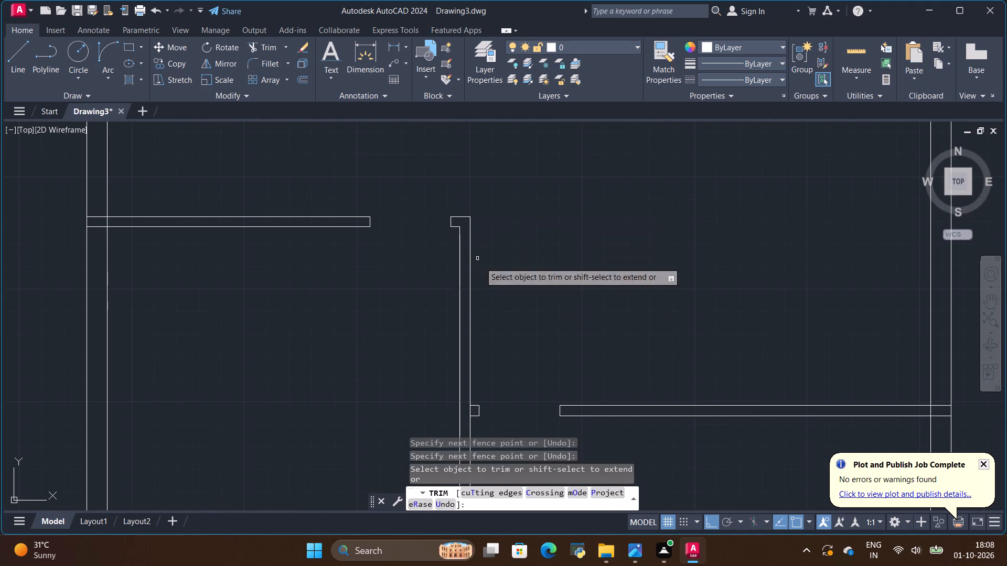
Trim the central partition line crossing the hall/verandah door's jamb stub so the stub joins the wall.
scroll(469, 252, down, 2)
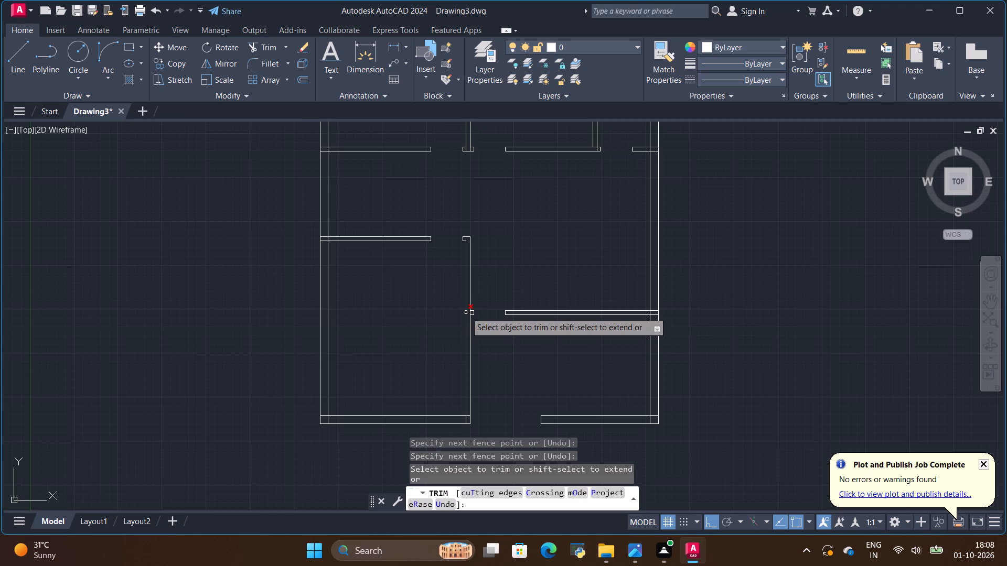
scroll(466, 312, up, 8)
drag(494, 285, 444, 315)
scroll(444, 313, down, 2)
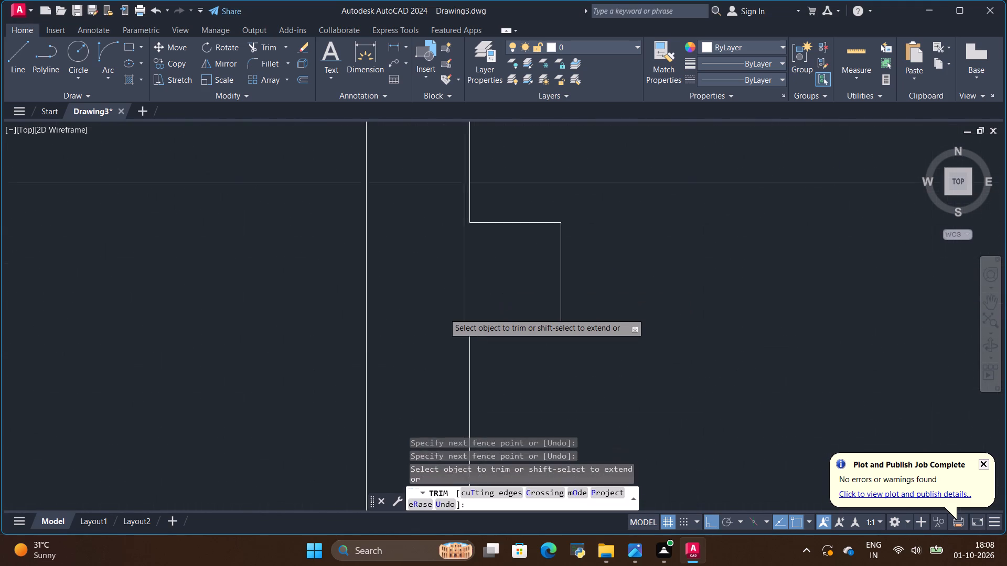
scroll(444, 313, down, 9)
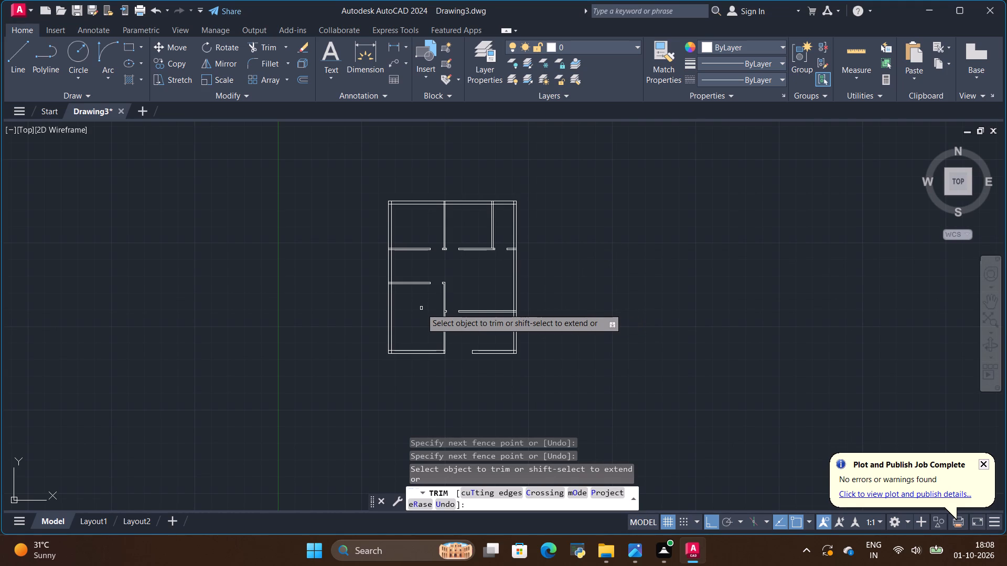
Compare the hand-drawn reference plan with the drawing, examining the kitchen, lower bedroom and attached toilet layout and dimensions.
key(alt+Tab)
scroll(423, 295, down, 3)
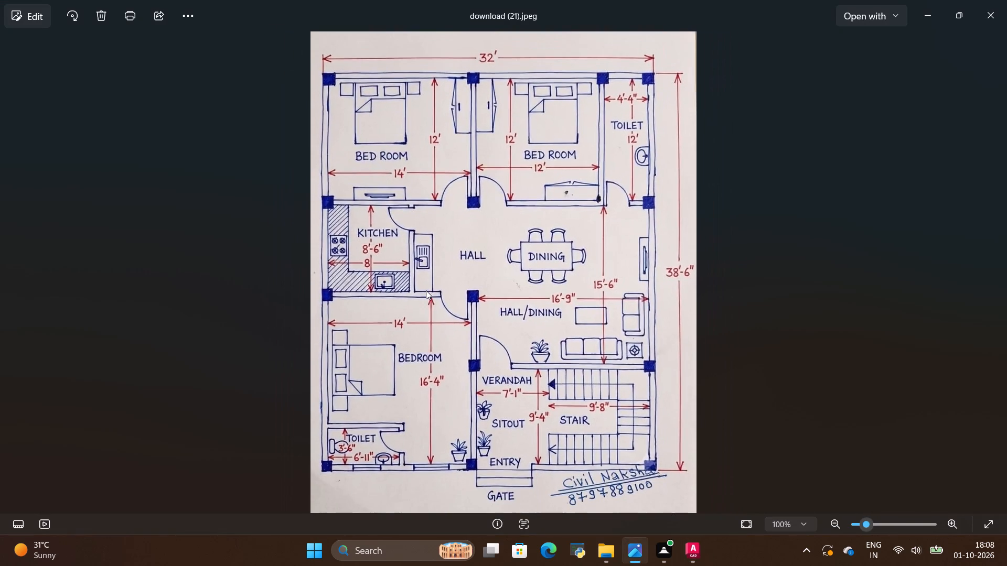
key(alt+Tab)
key(alt+Tab)
key(alt+Tab)
key(alt+Tab)
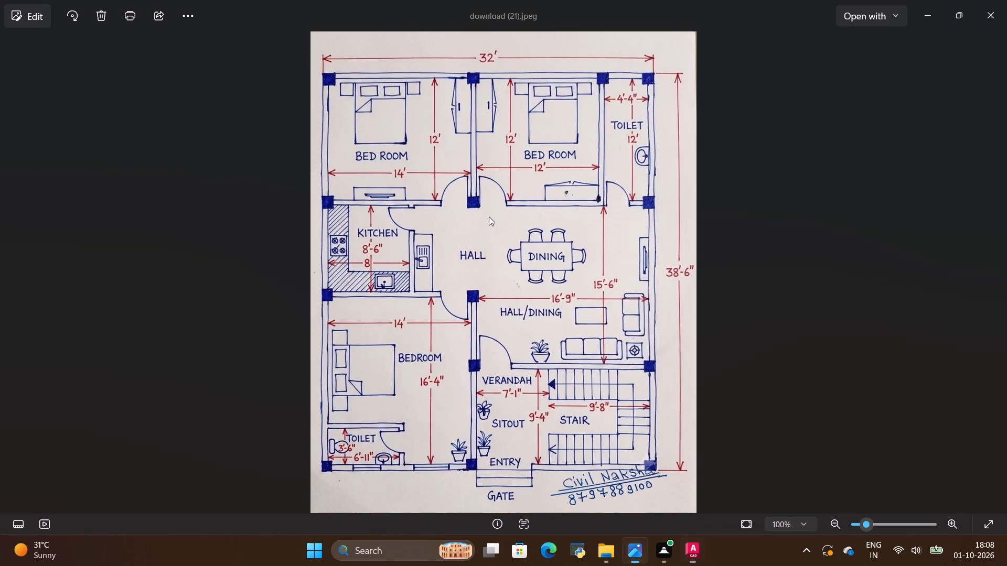
key(alt+Tab)
key(alt+Tab)
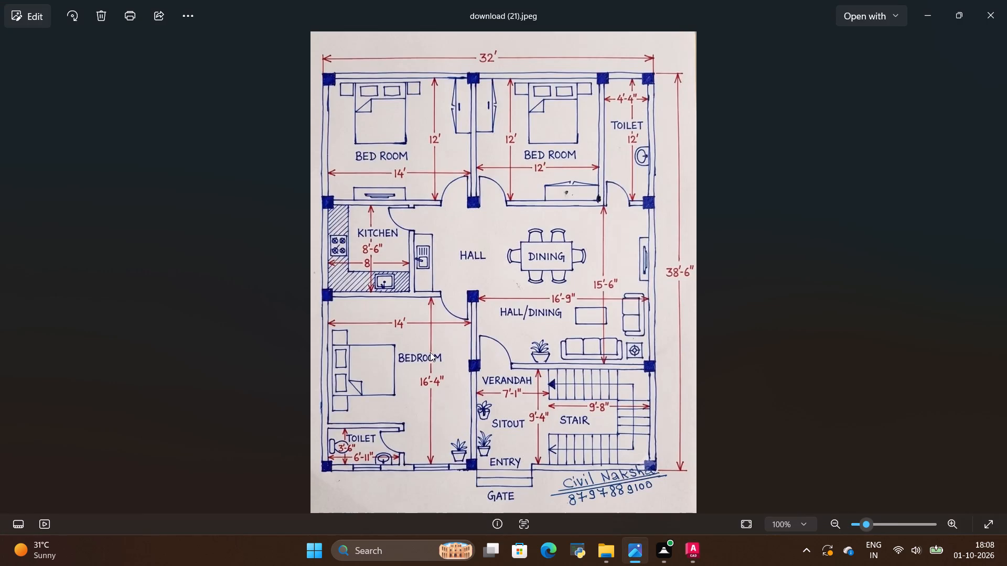
key(alt+Tab)
key(alt+Tab)
key(alt+Tab)
key(alt+Tab)
key(alt+Tab)
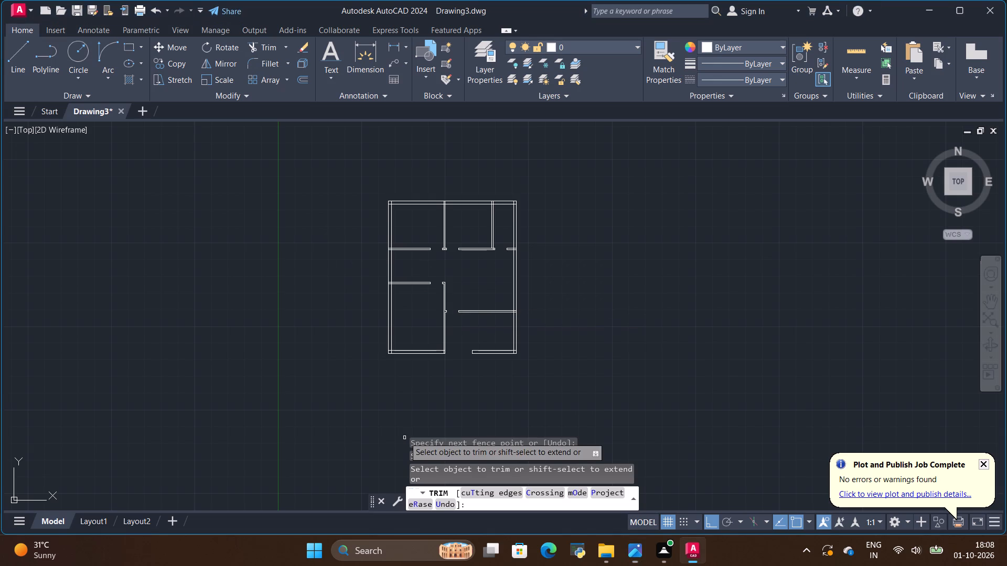
key(alt+Tab)
scroll(331, 487, up, 3)
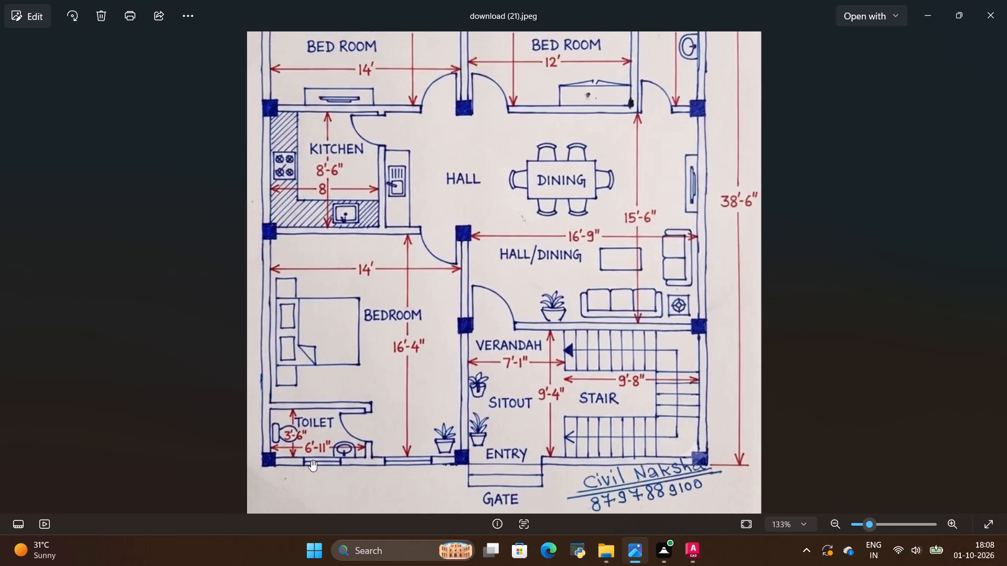
key(alt+Tab)
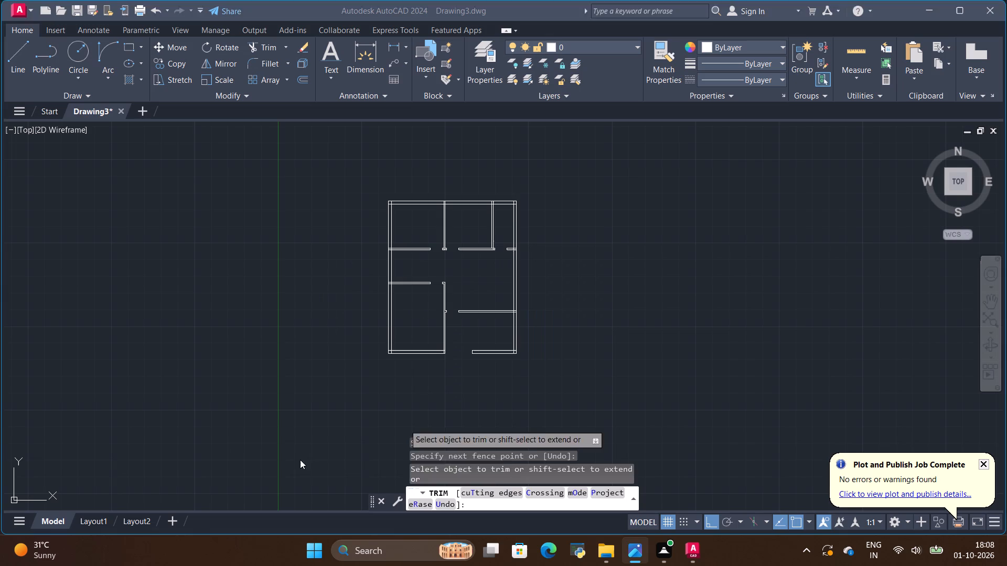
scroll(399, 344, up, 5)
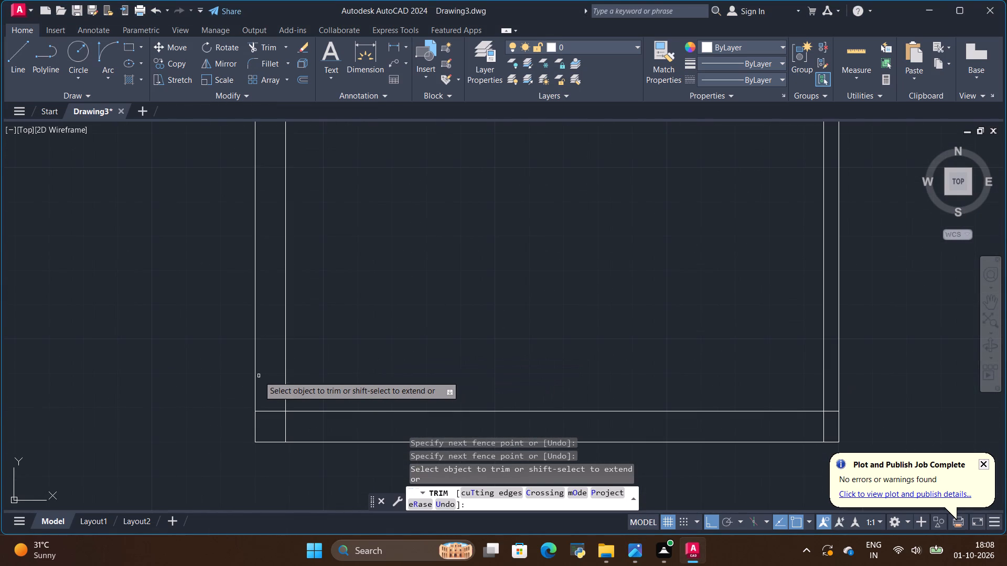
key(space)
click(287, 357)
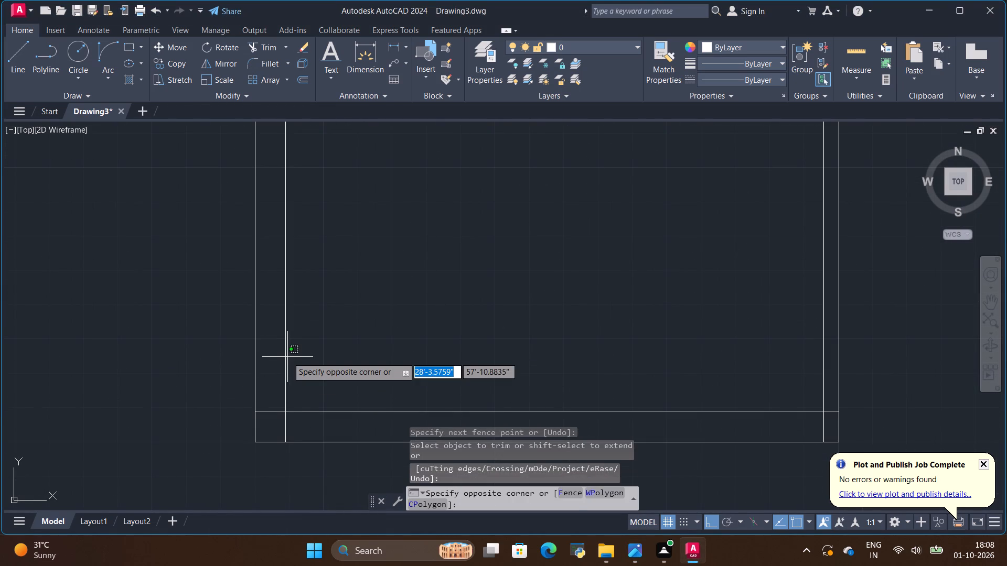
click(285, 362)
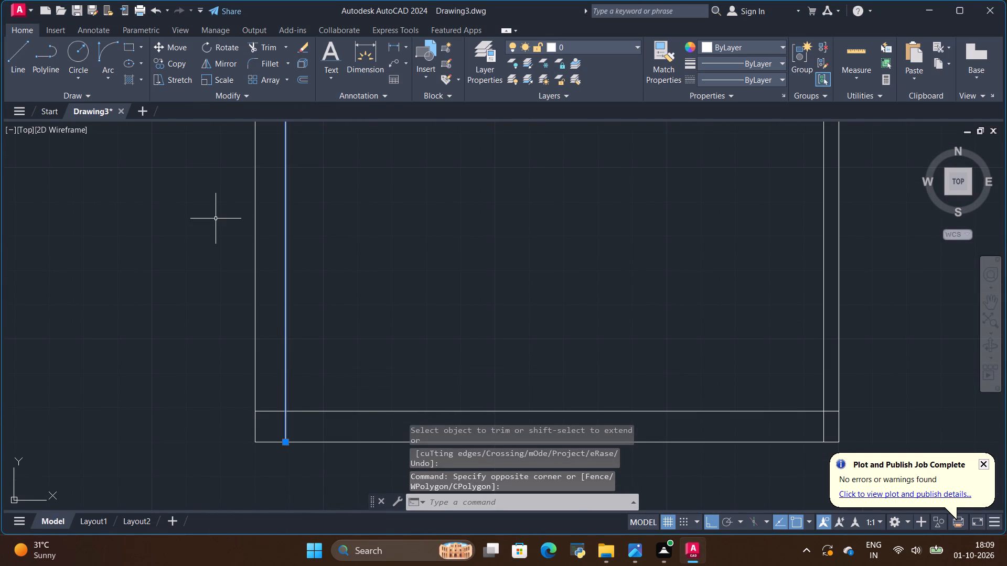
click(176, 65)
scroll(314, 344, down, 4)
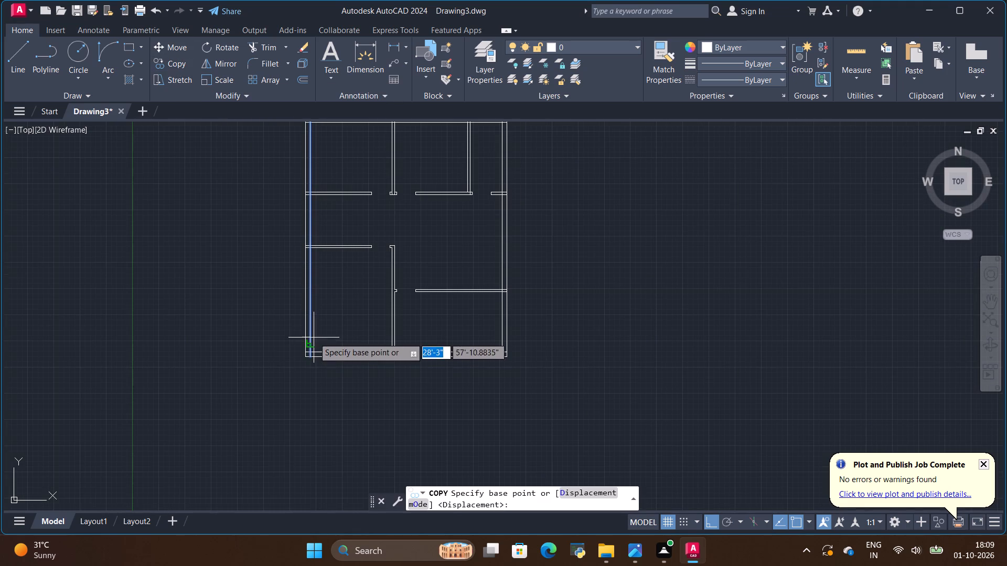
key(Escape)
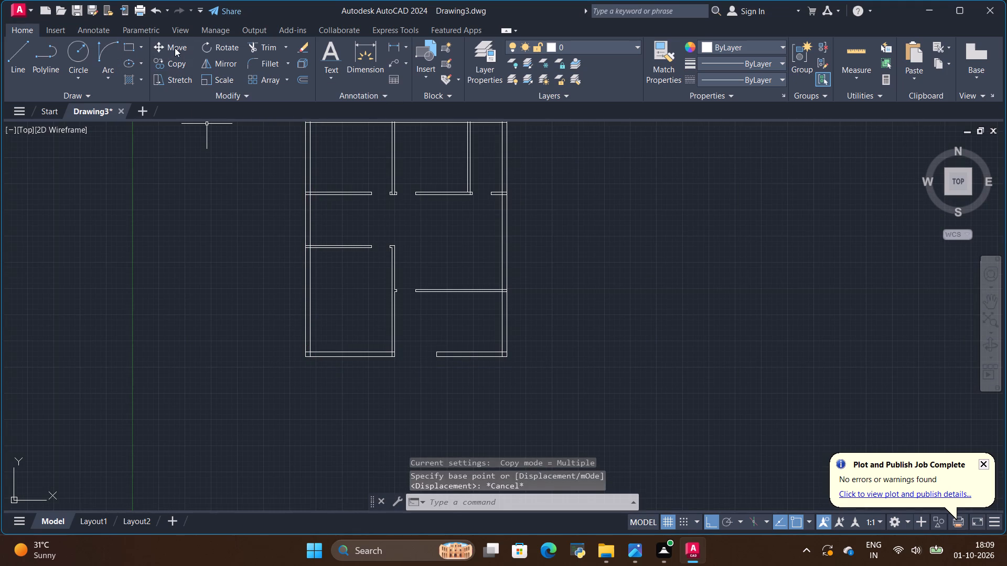
Draw a vertical line along the west outer wall's inner face, from the kitchen/bedroom partition's lower face to the bottom wall's inner face.
click(20, 56)
scroll(329, 291, up, 1)
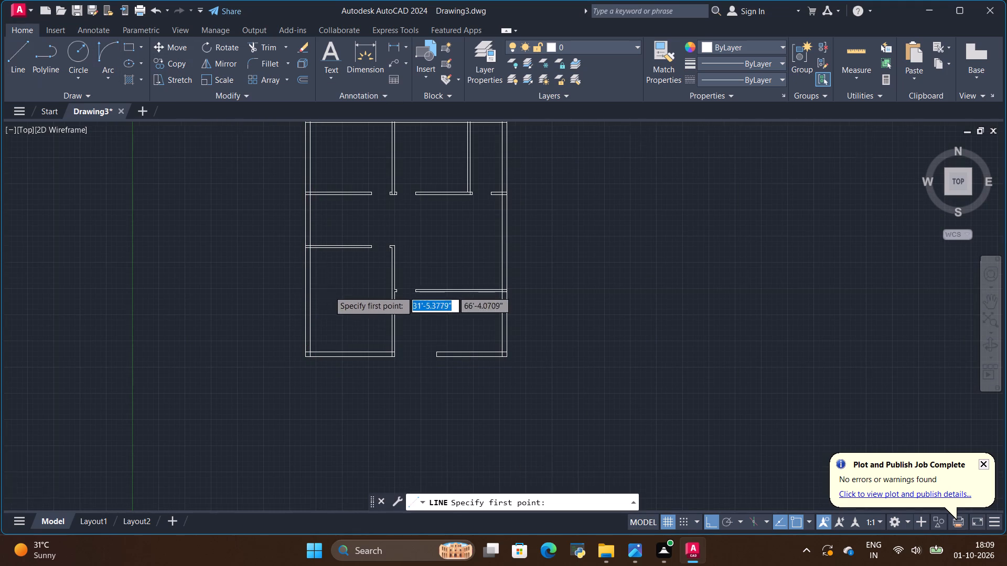
click(298, 225)
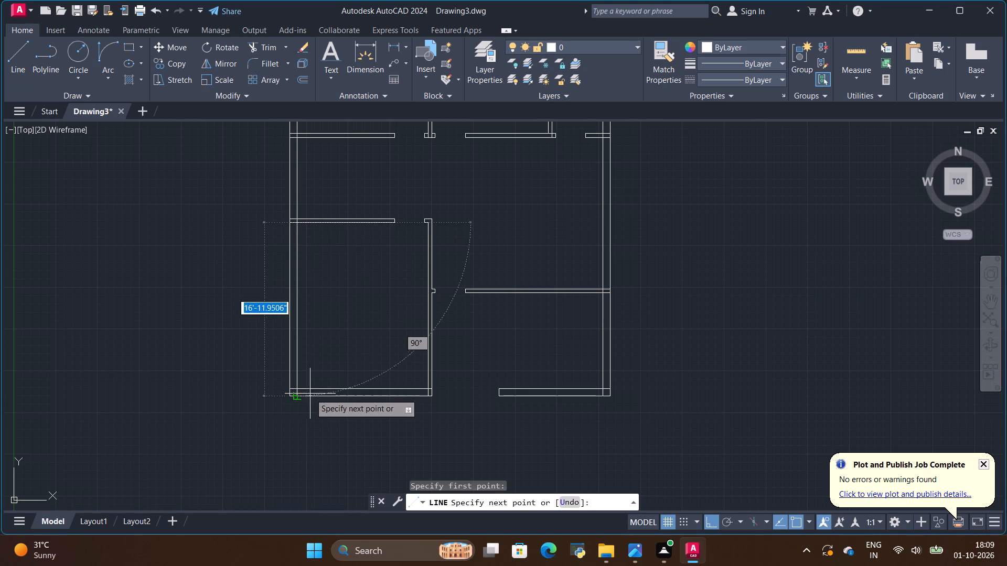
click(298, 387)
key(Escape)
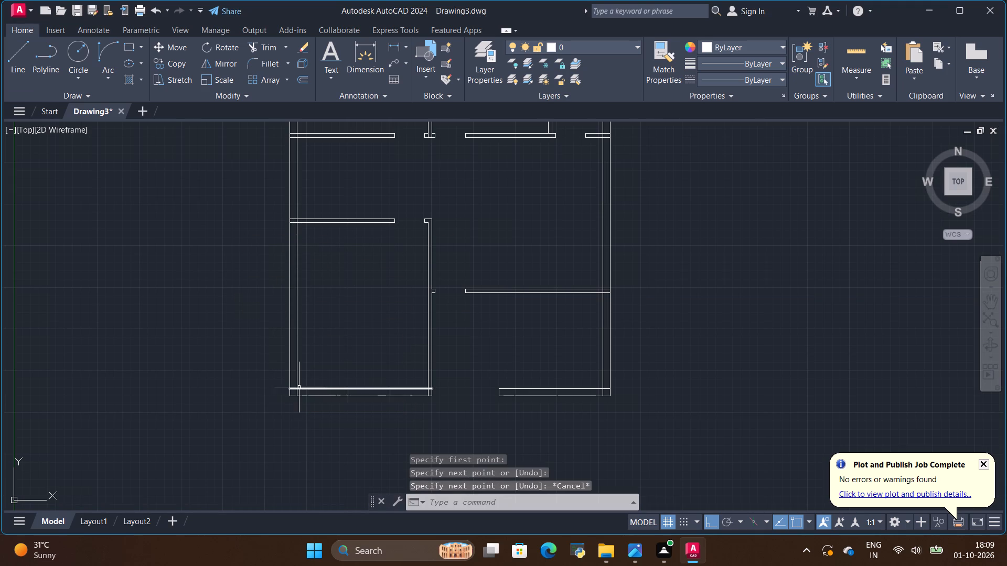
Draw a horizontal line along the lower bedroom's bottom wall inner face, from the west outer wall to the central partition.
click(22, 57)
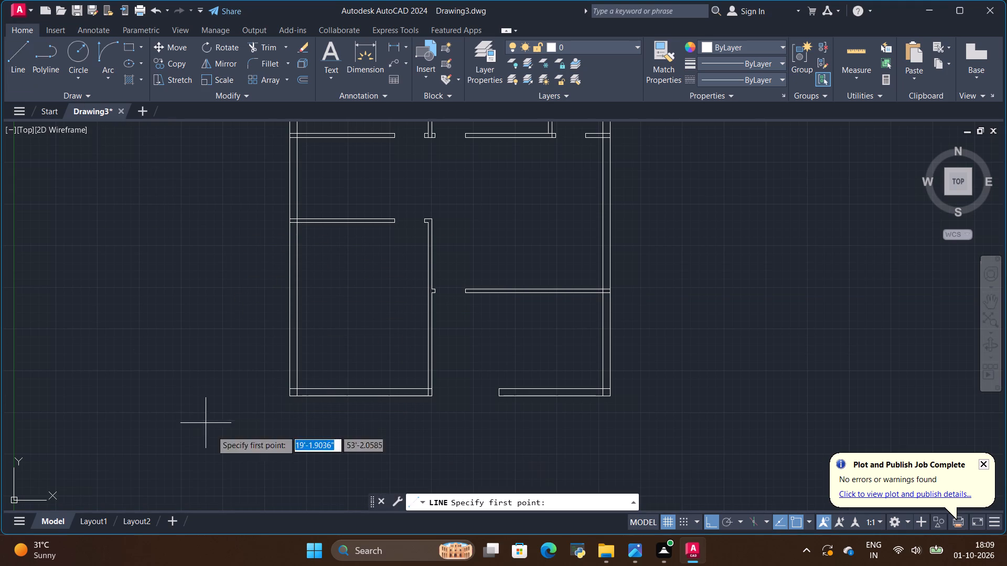
scroll(265, 474, up, 2)
click(299, 328)
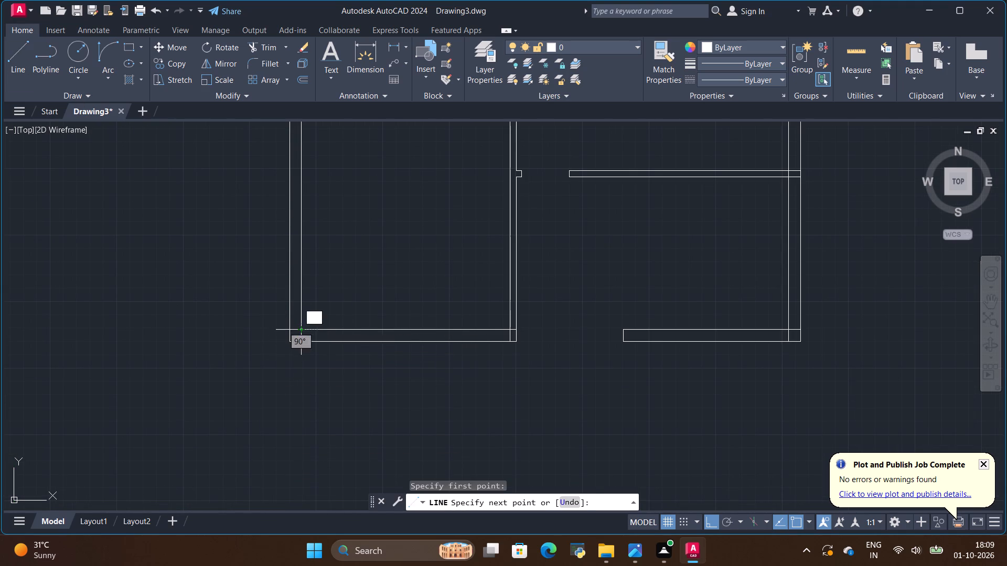
click(507, 331)
key(Escape)
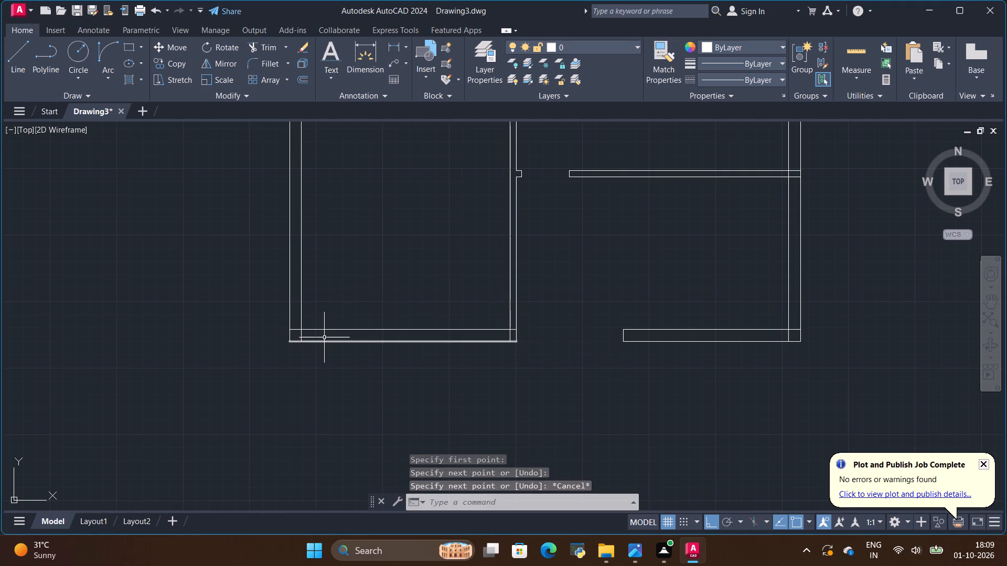
Copy the lower bedroom's bottom inner wall line 4' upward to place the toilet partition's lower face.
click(320, 331)
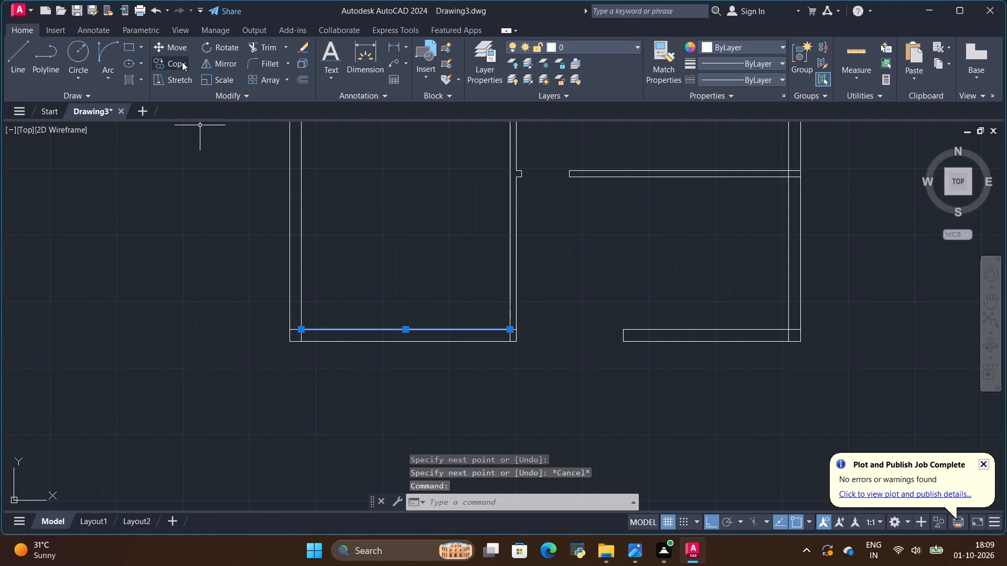
click(179, 60)
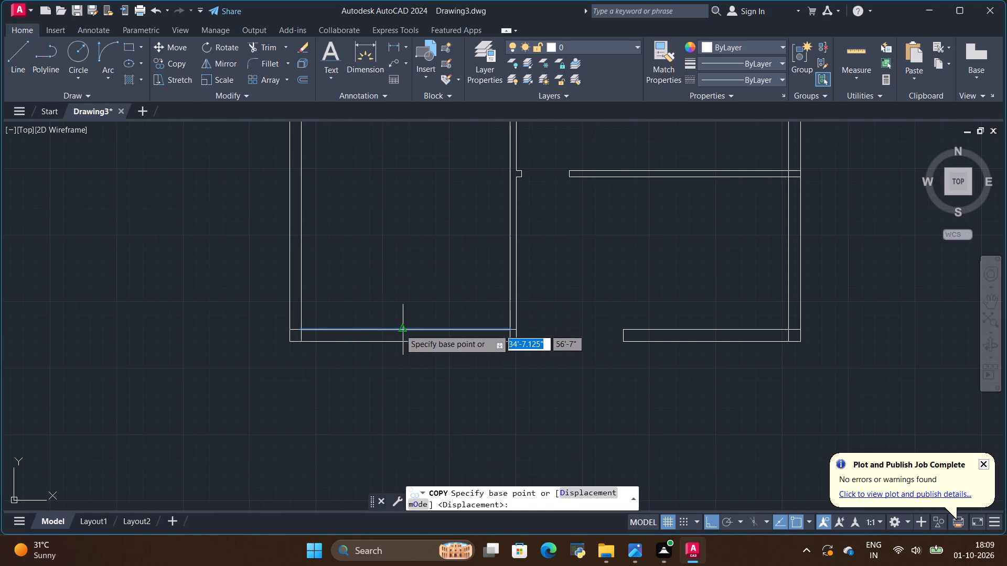
click(400, 329)
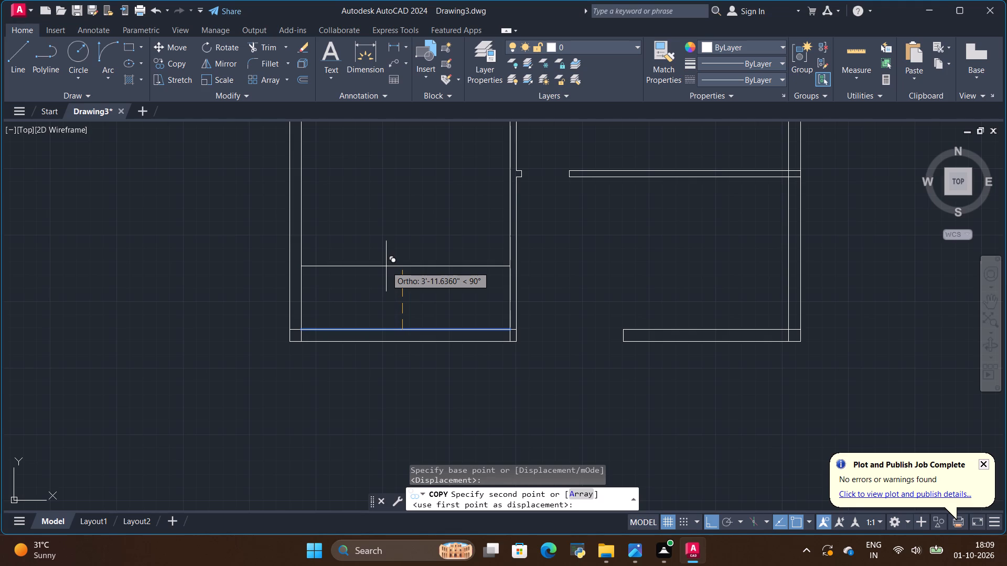
key(BackSpace)
key(BackSpace)
text(4')
key(Return)
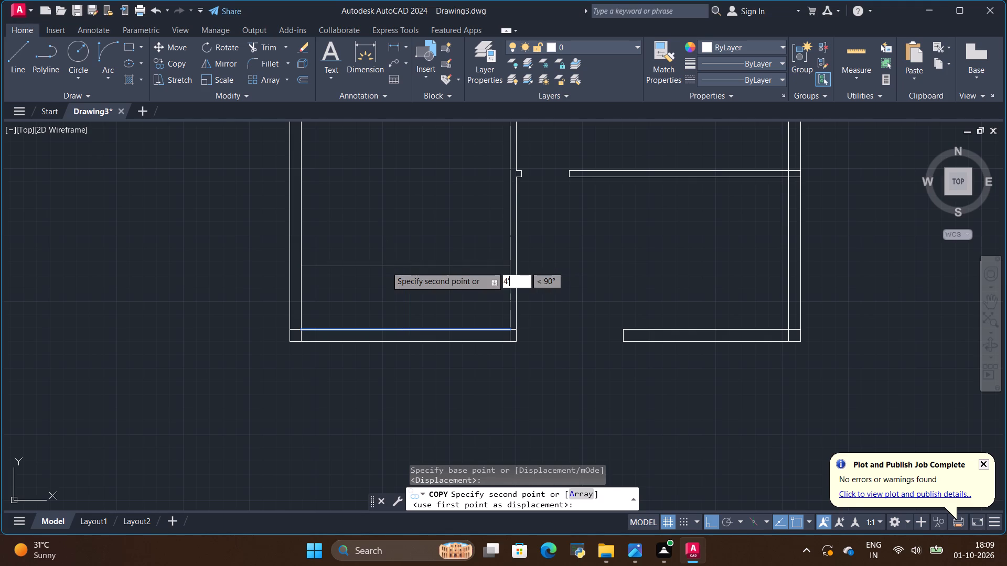
key(Escape)
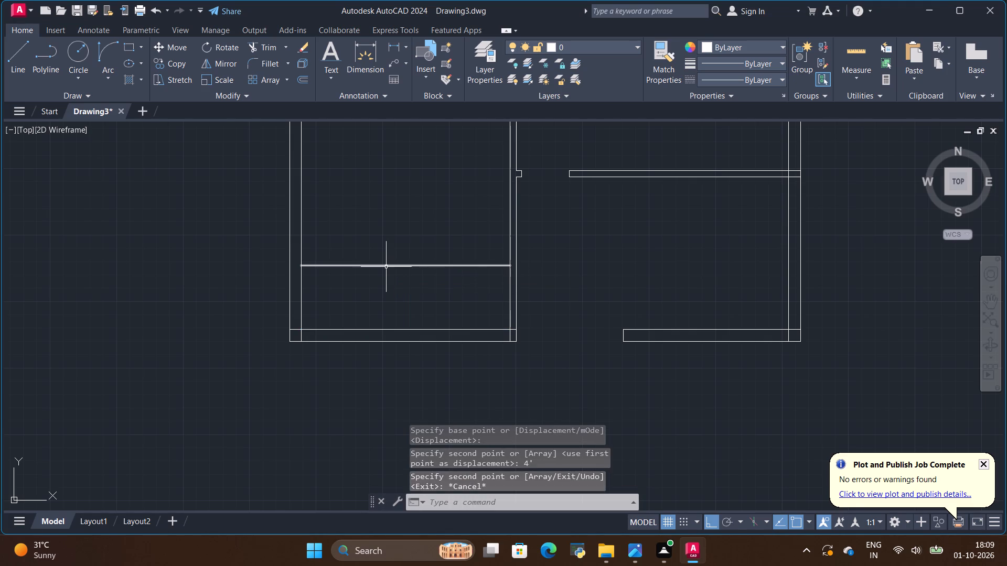
Copy the toilet partition's lower face line 4.5" upward to form the partition's thickness.
click(382, 264)
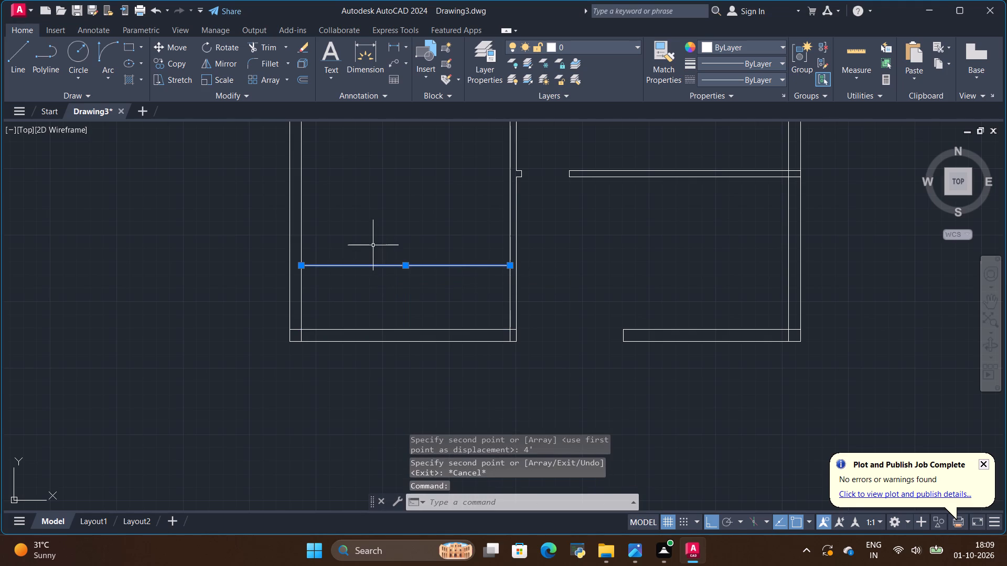
click(175, 62)
click(407, 269)
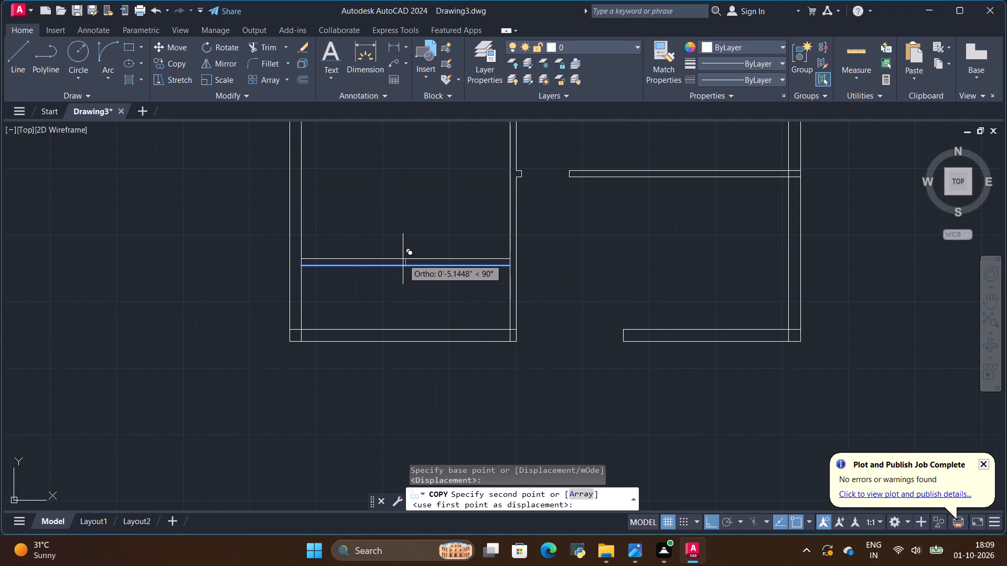
key(BackSpace)
key(BackSpace)
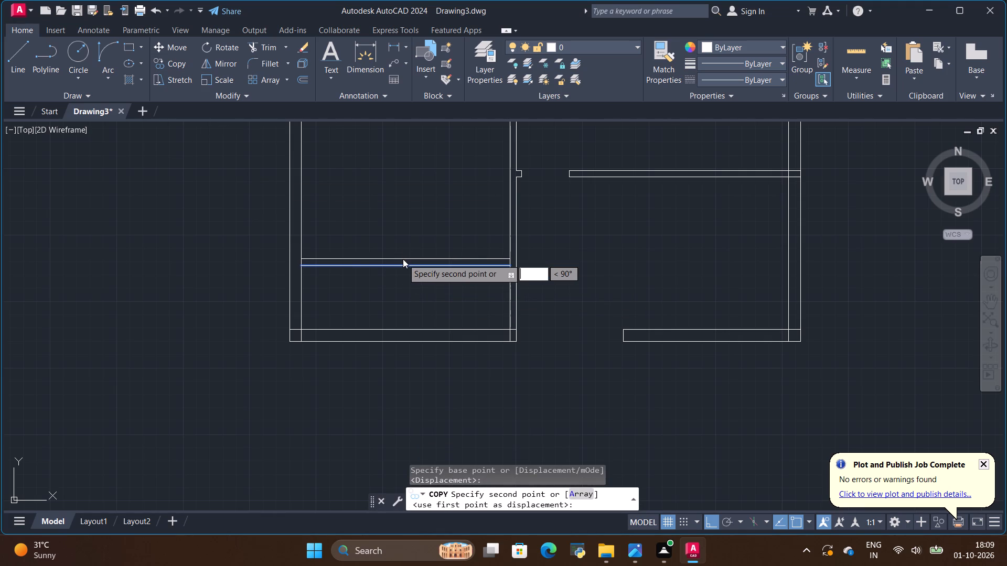
key(4)
text(.5)
key(shift+quotedbl)
key(Return)
key(Escape)
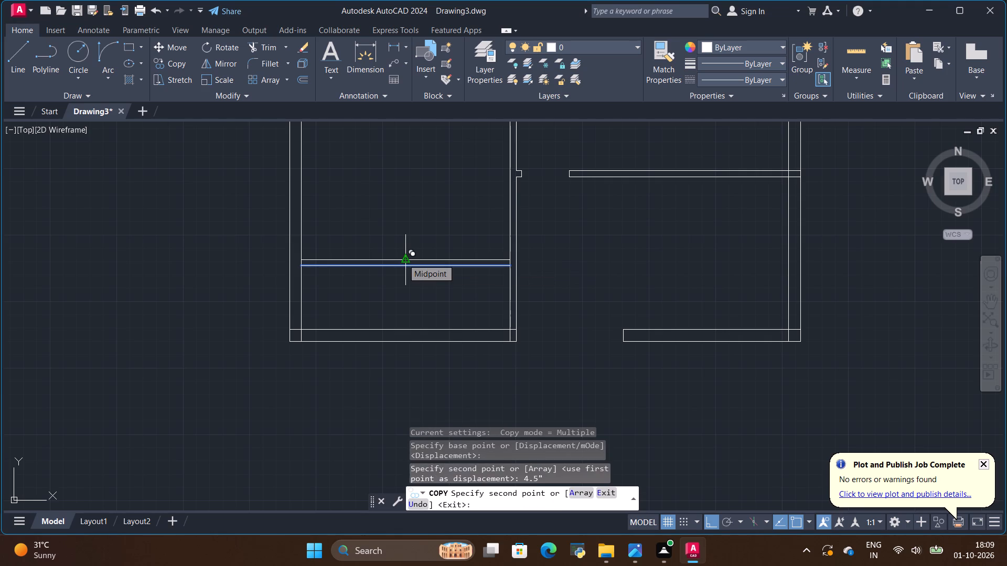
Draw a vertical line along the west outer wall's inner face, from the toilet partition's lower face to the bottom wall's inner face.
click(302, 293)
key(Escape)
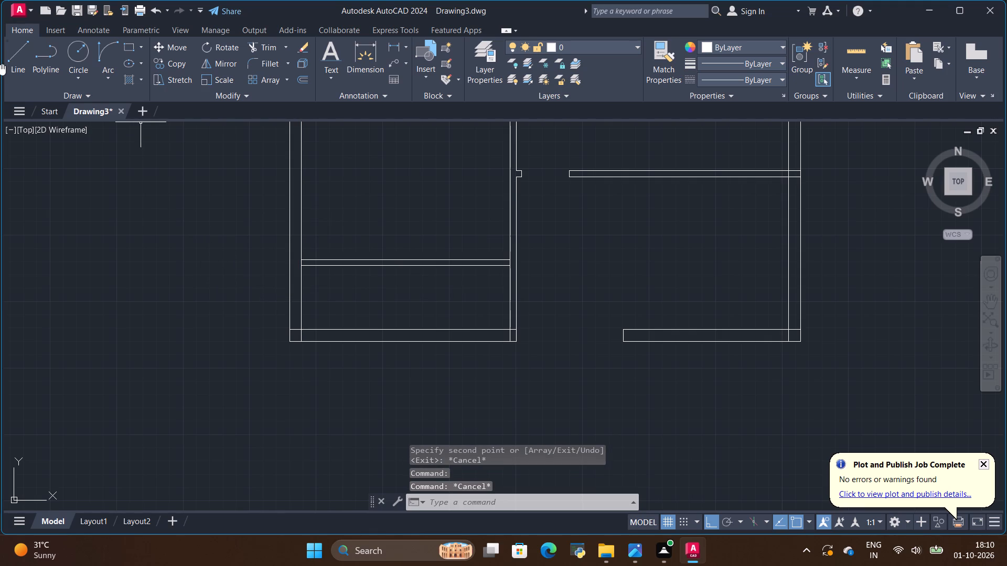
click(7, 58)
scroll(225, 236, up, 2)
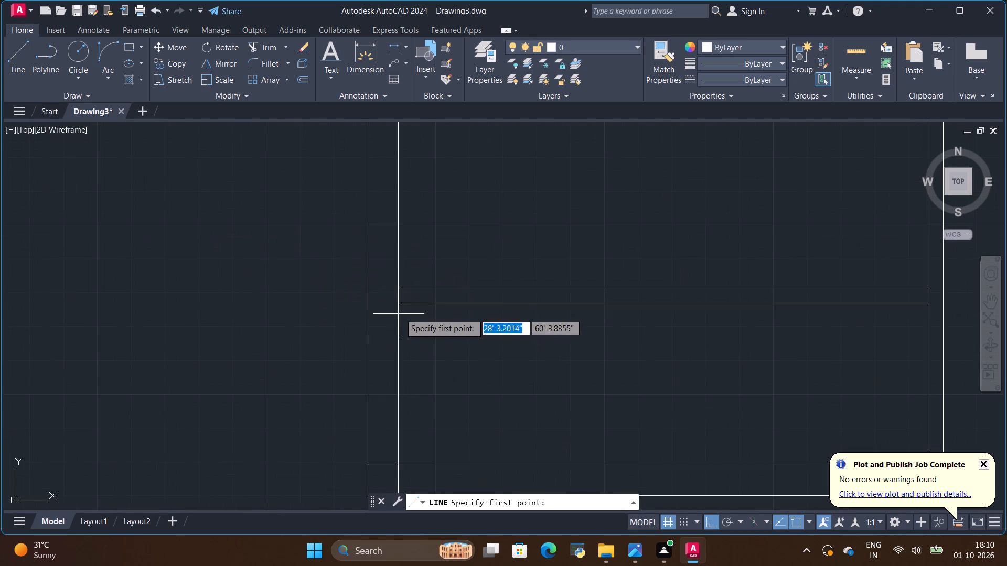
click(399, 304)
click(401, 465)
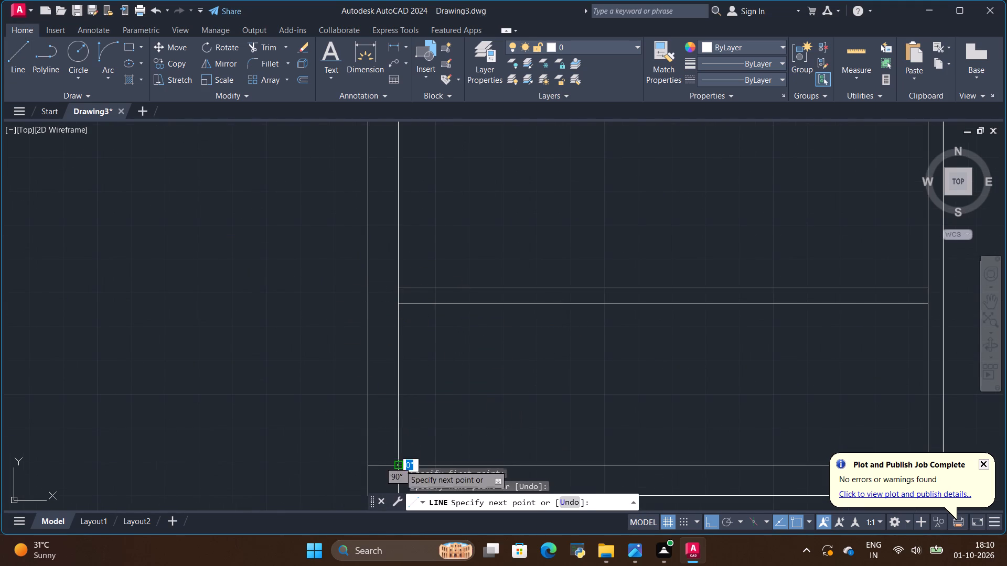
key(Escape)
Copy the toilet's west inner wall line 7' east to place the outer face of the toilet's side wall.
click(396, 432)
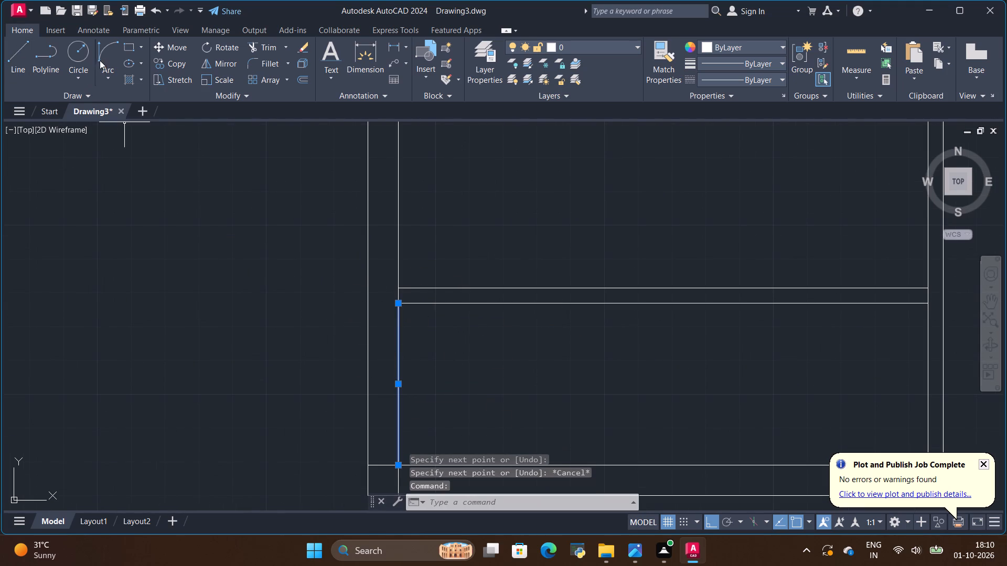
click(159, 61)
scroll(200, 163, down, 1)
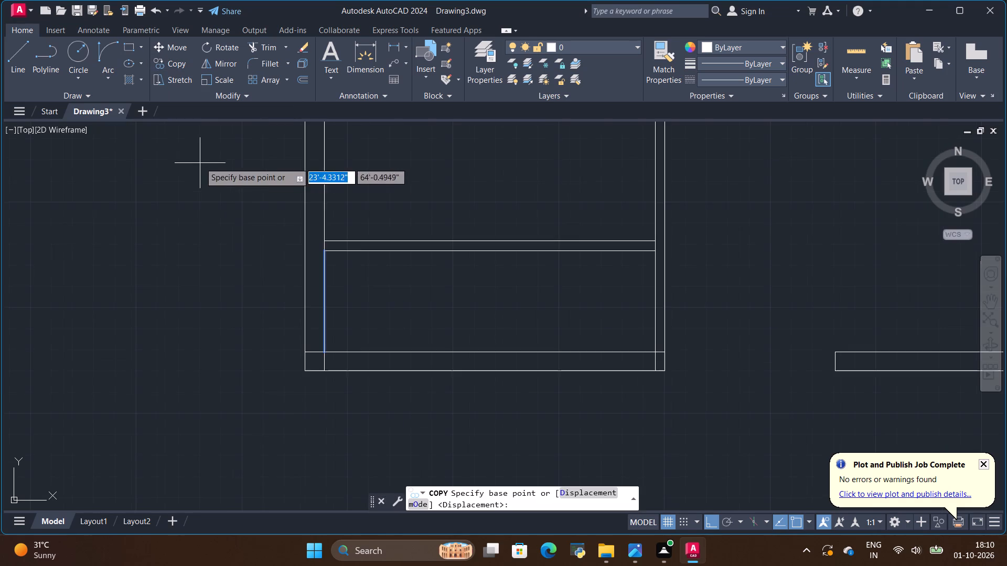
scroll(285, 284, up, 1)
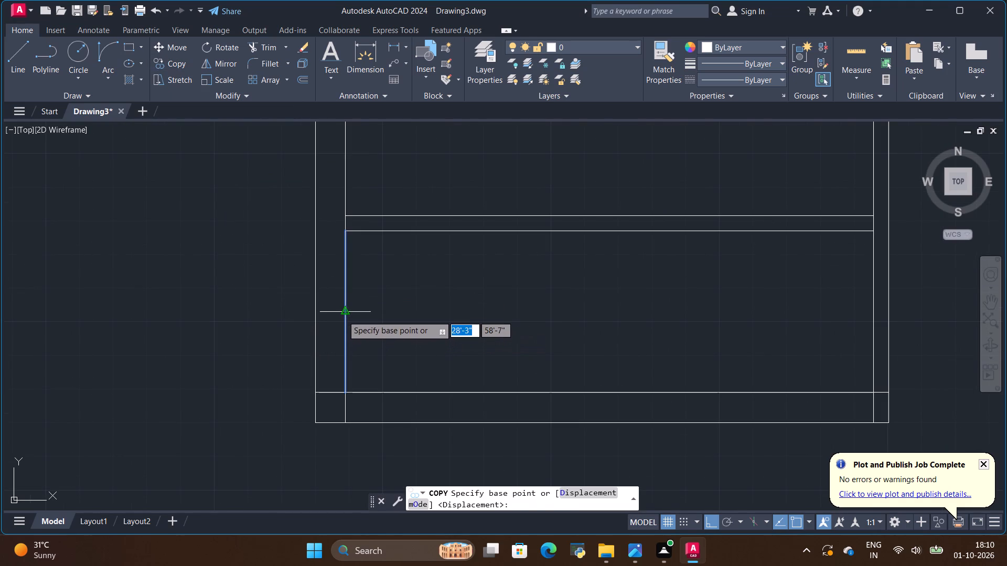
click(342, 315)
key(BackSpace)
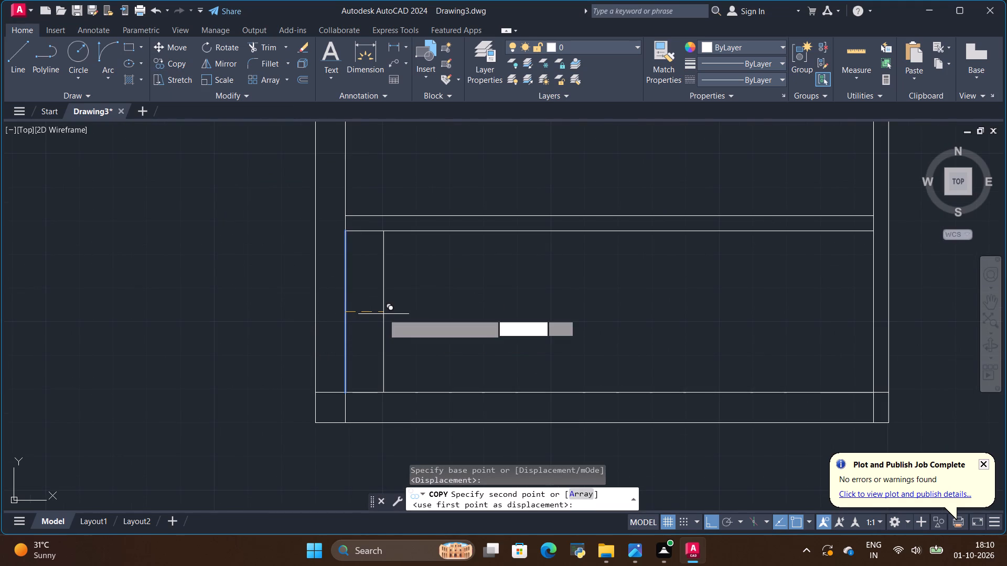
key(BackSpace)
text(7')
key(Return)
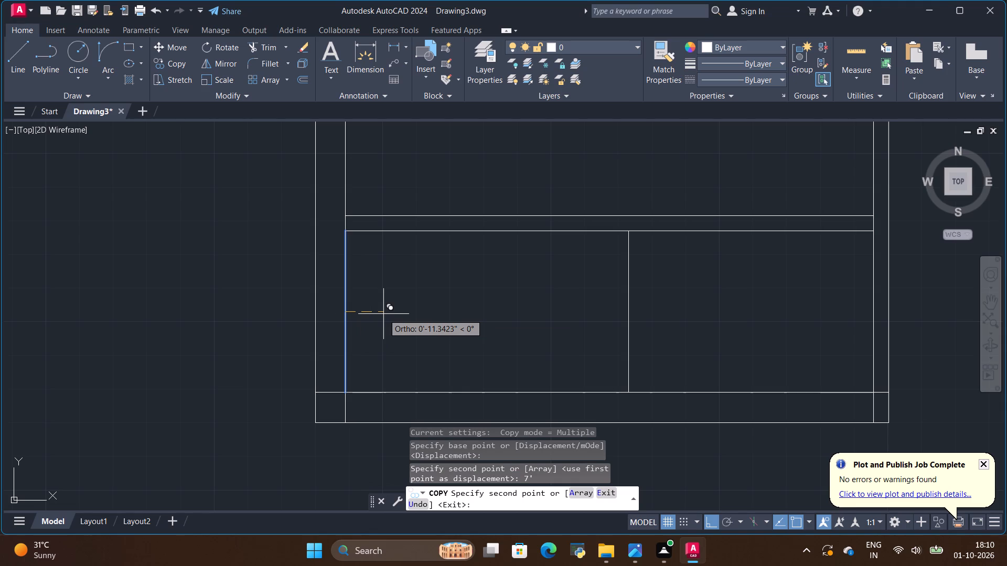
Place a second copy of the toilet's west line 6'7" east as the side wall's inner face.
scroll(392, 314, down, 2)
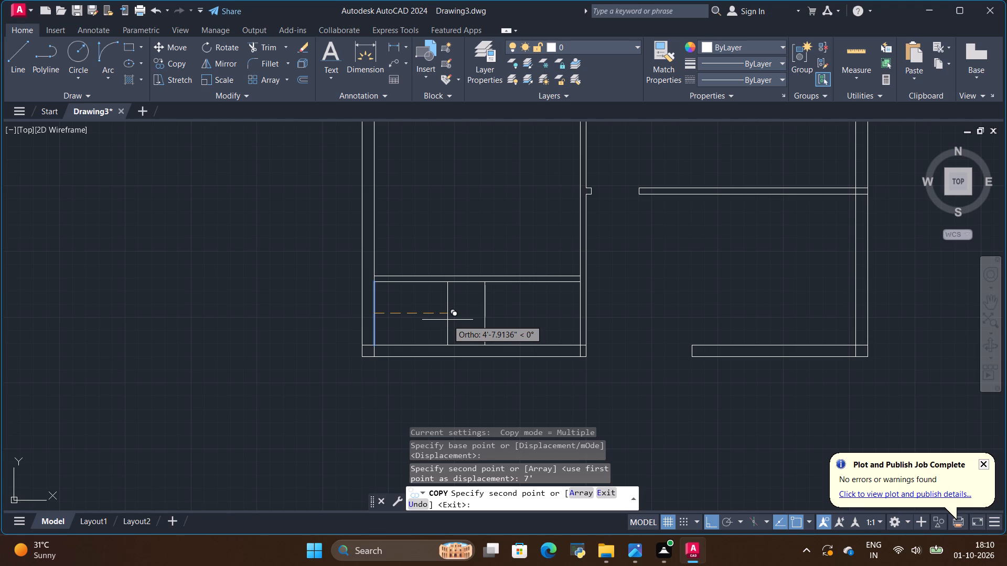
key(BackSpace)
key(BackSpace)
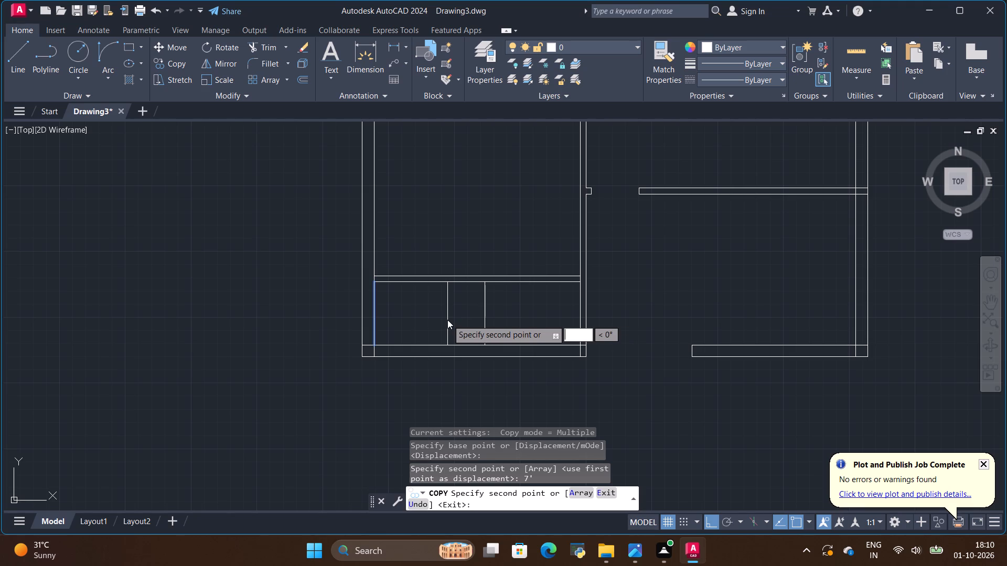
text(6'7)
key(shift+quotedbl)
key(Return)
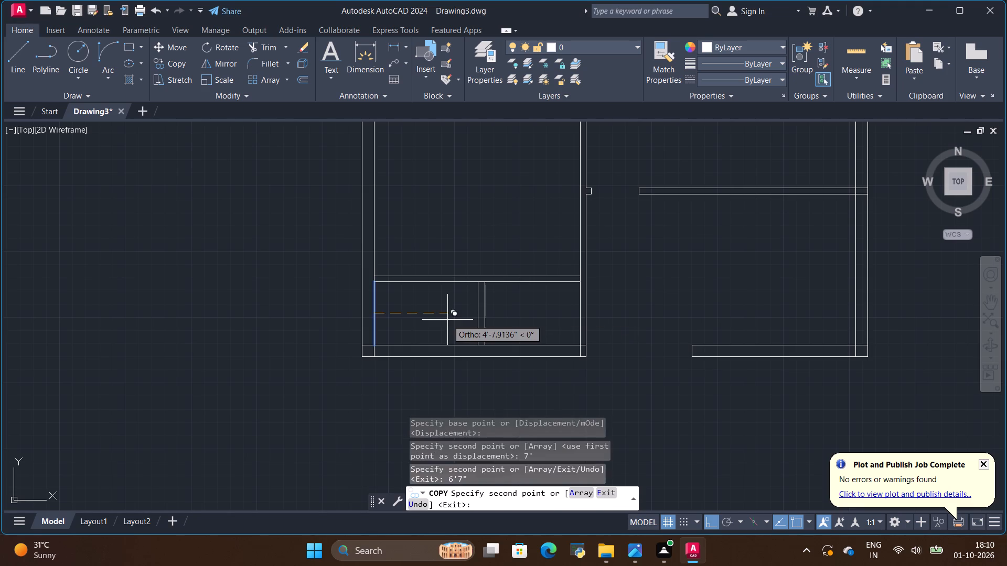
key(Escape)
Draw a short vertical line continuing the toilet side wall's outer face up to the horizontal partition's upper face.
scroll(483, 304, up, 2)
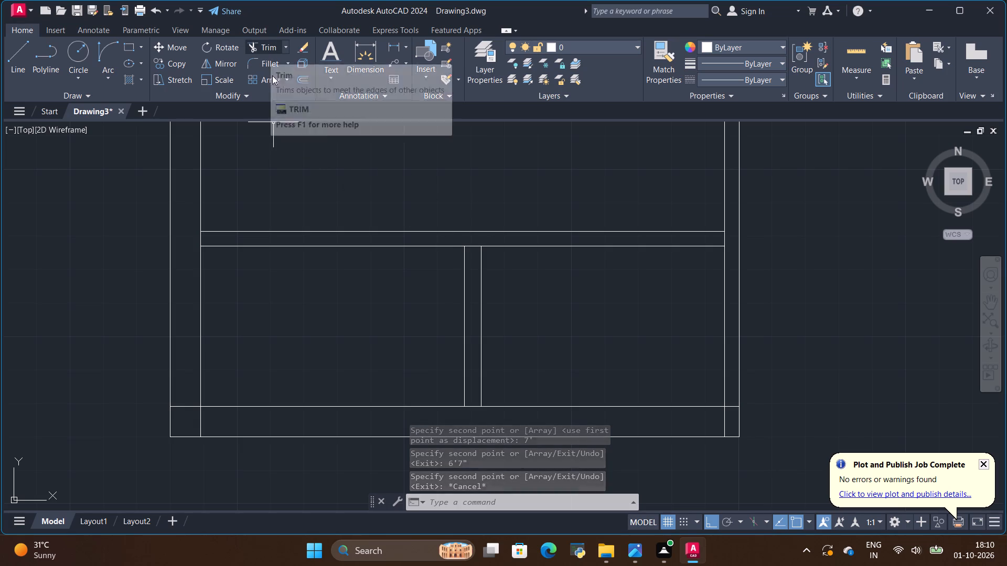
click(11, 61)
scroll(426, 255, up, 2)
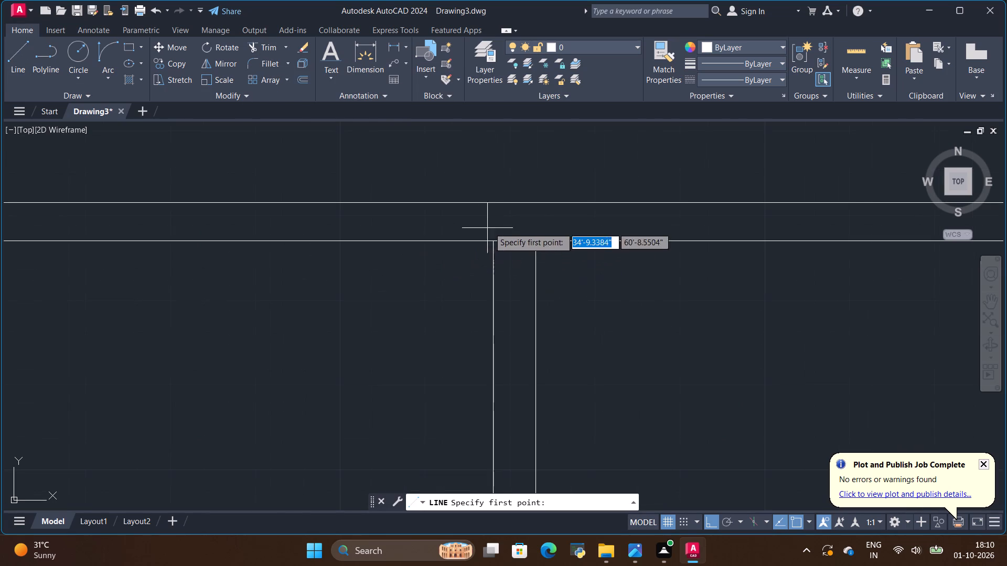
click(535, 240)
click(530, 200)
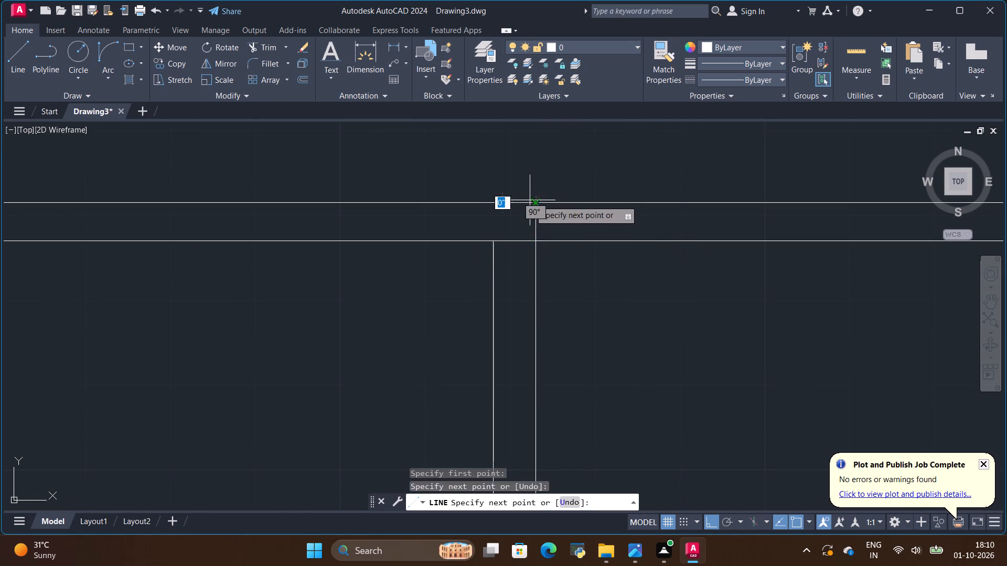
key(Escape)
Trim the toilet partition's two horizontal lines east of the side wall, and the lower line's piece inside the wall corner.
click(261, 47)
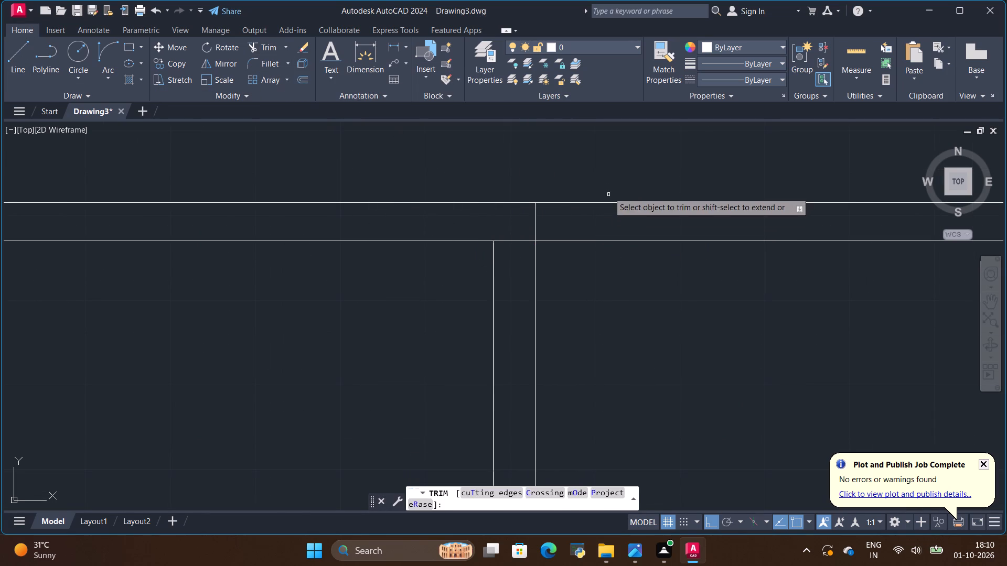
drag(608, 188, 631, 269)
scroll(630, 267, down, 5)
scroll(606, 300, up, 1)
scroll(613, 225, up, 2)
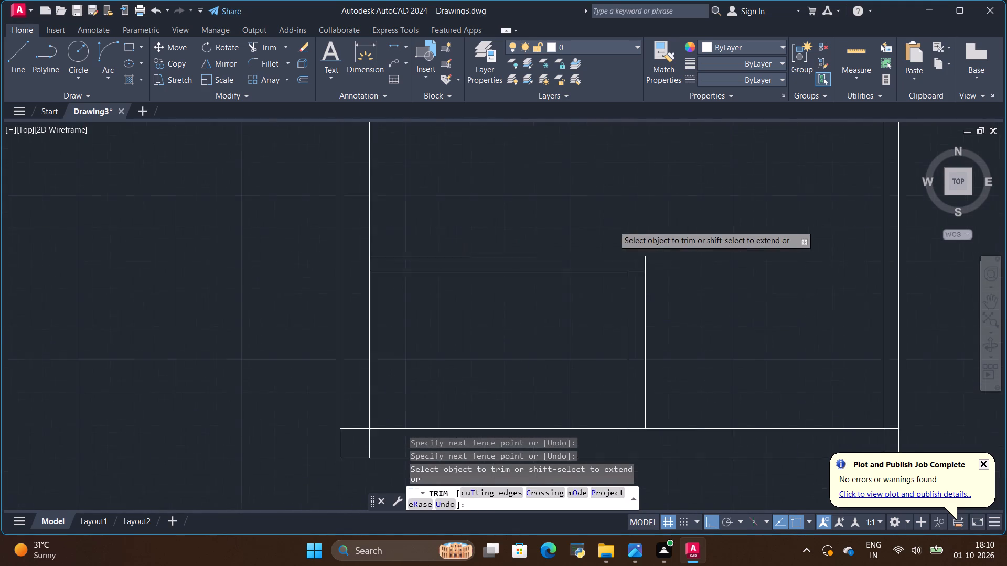
scroll(613, 225, up, 1)
scroll(639, 304, up, 2)
drag(645, 260, 667, 313)
scroll(624, 267, down, 3)
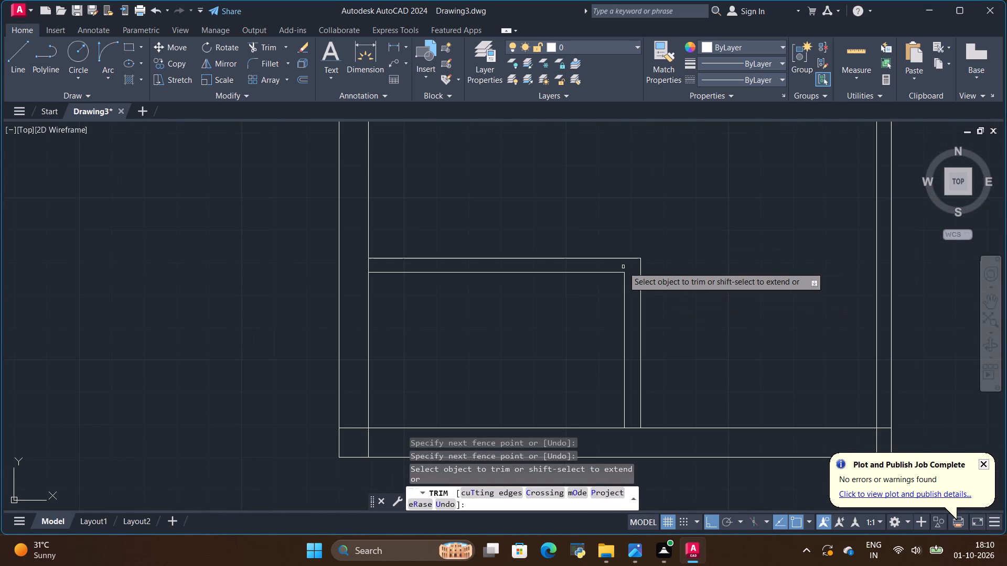
key(Escape)
Check the reference plan's toilet door, and draw a horizontal line across the side wall from the inner corner to the outer face.
scroll(644, 243, down, 4)
scroll(638, 306, down, 1)
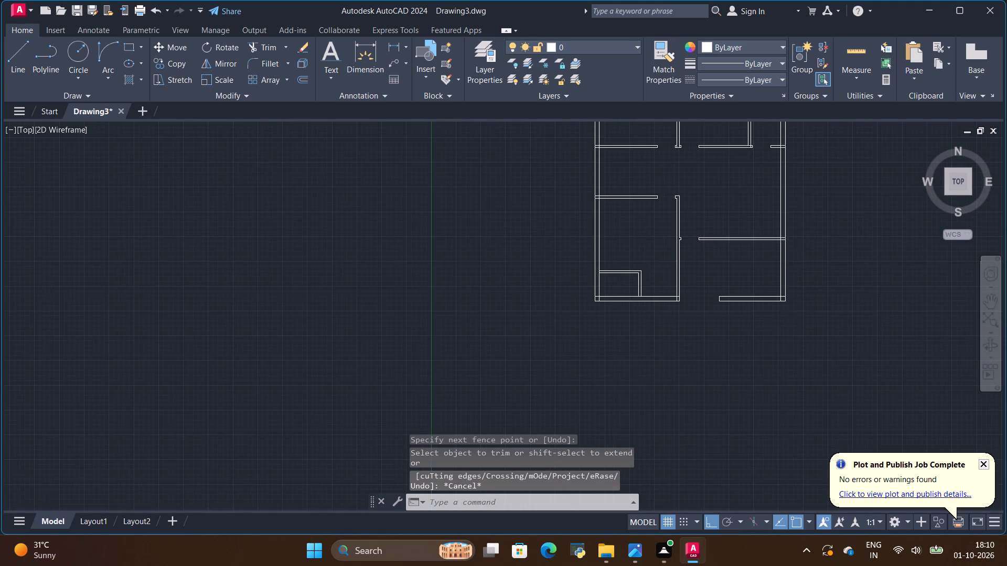
scroll(638, 306, down, 1)
scroll(638, 272, up, 3)
key(alt+Tab)
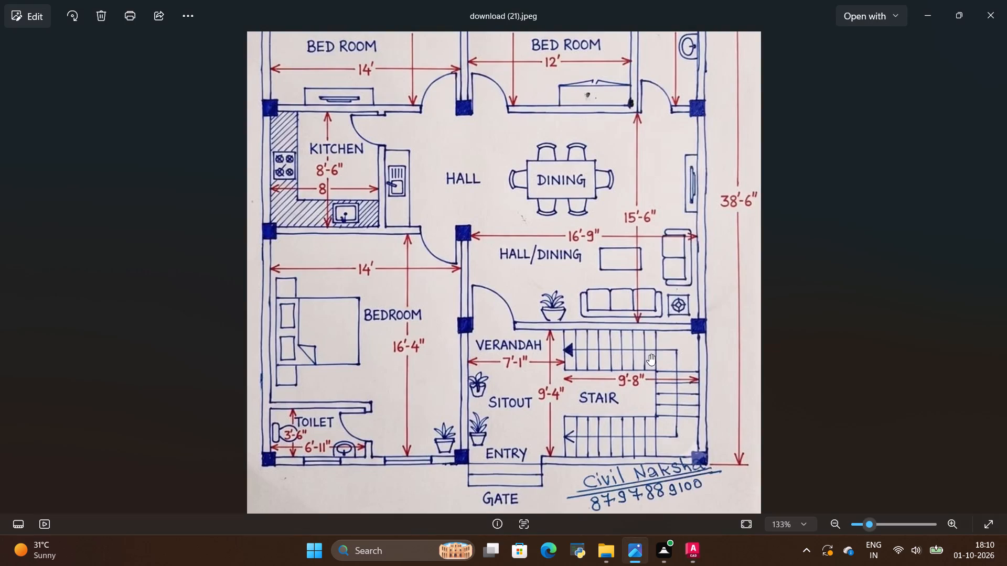
key(alt+Tab)
scroll(636, 377, up, 2)
scroll(608, 340, up, 2)
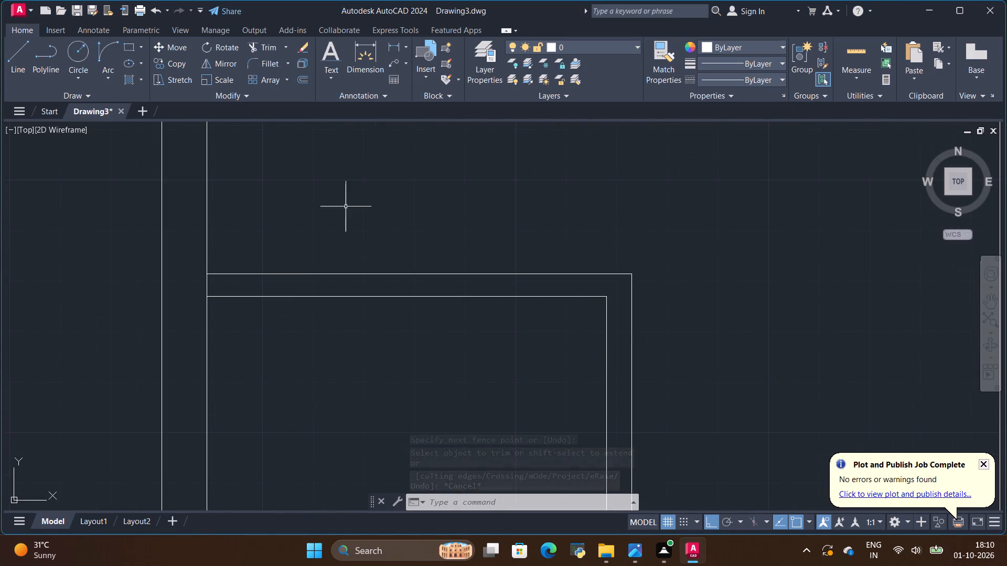
click(13, 45)
scroll(656, 312, up, 2)
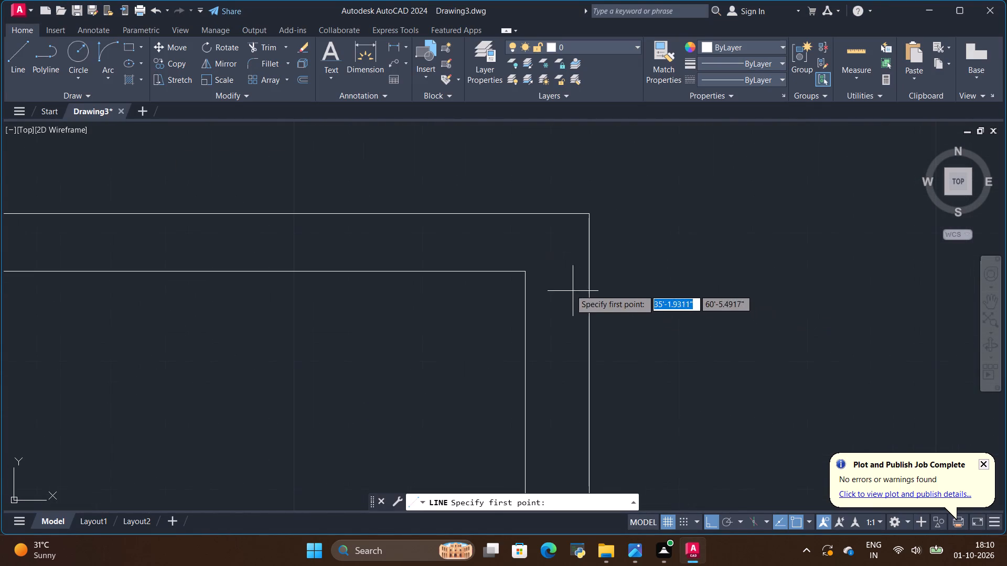
click(523, 273)
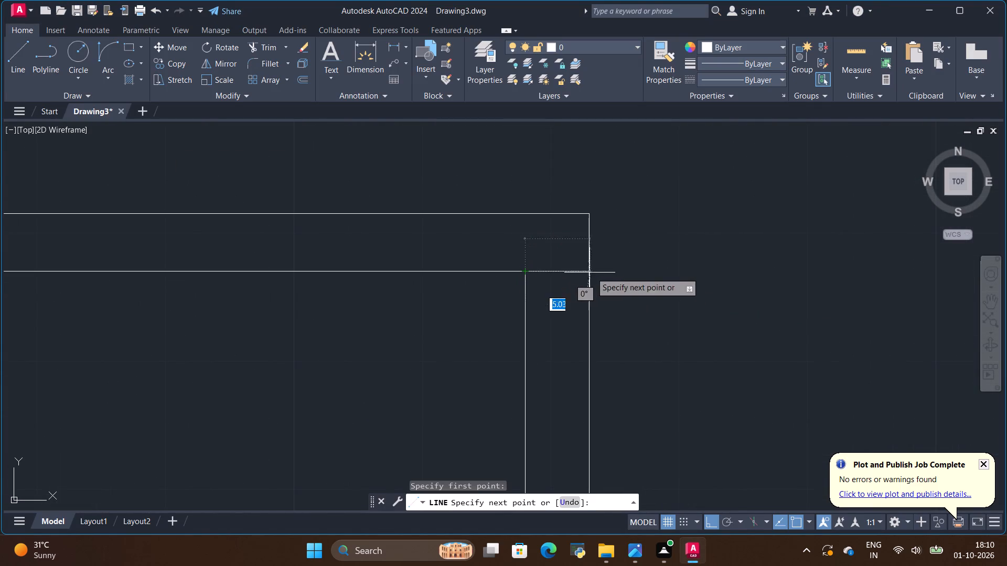
click(591, 273)
key(Escape)
Copy the short line across the toilet's side wall 4" down to mark the upper door jamb.
scroll(554, 287, down, 2)
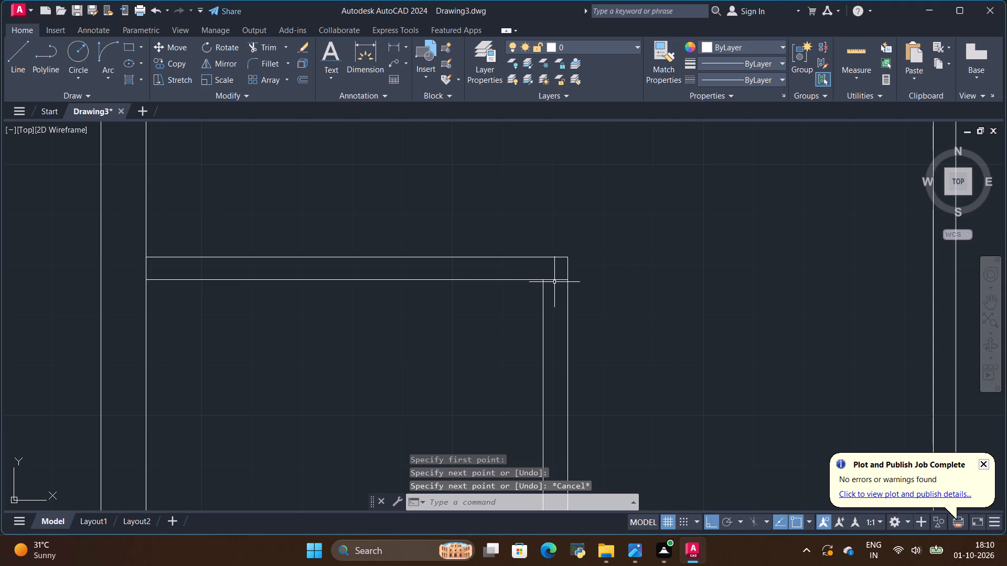
click(554, 281)
scroll(549, 297, up, 2)
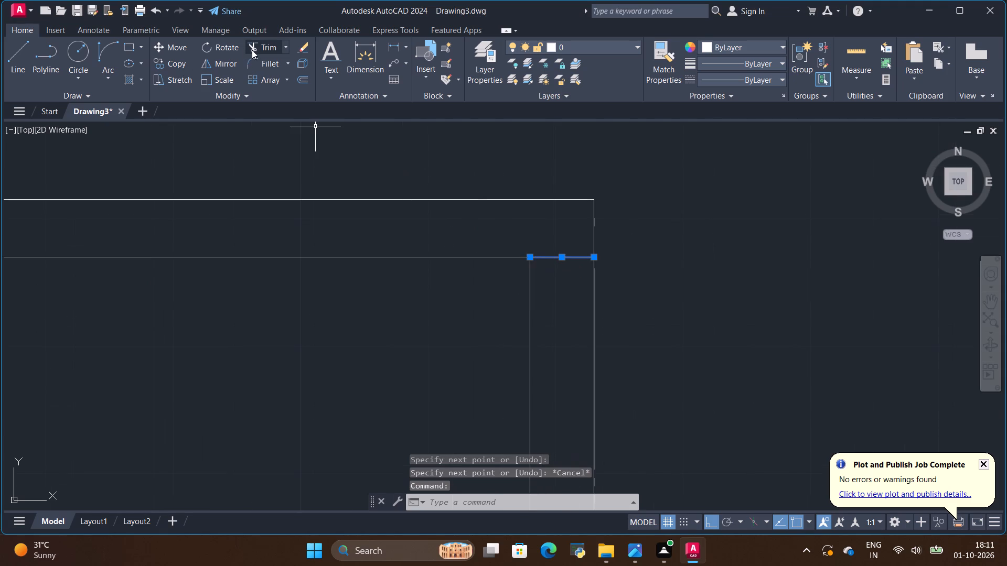
click(175, 60)
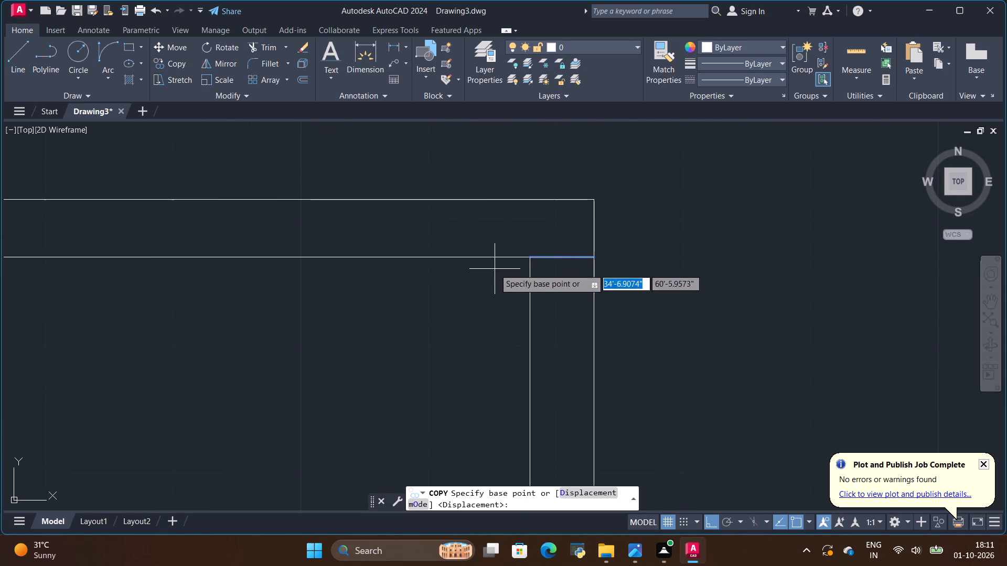
click(564, 258)
key(BackSpace)
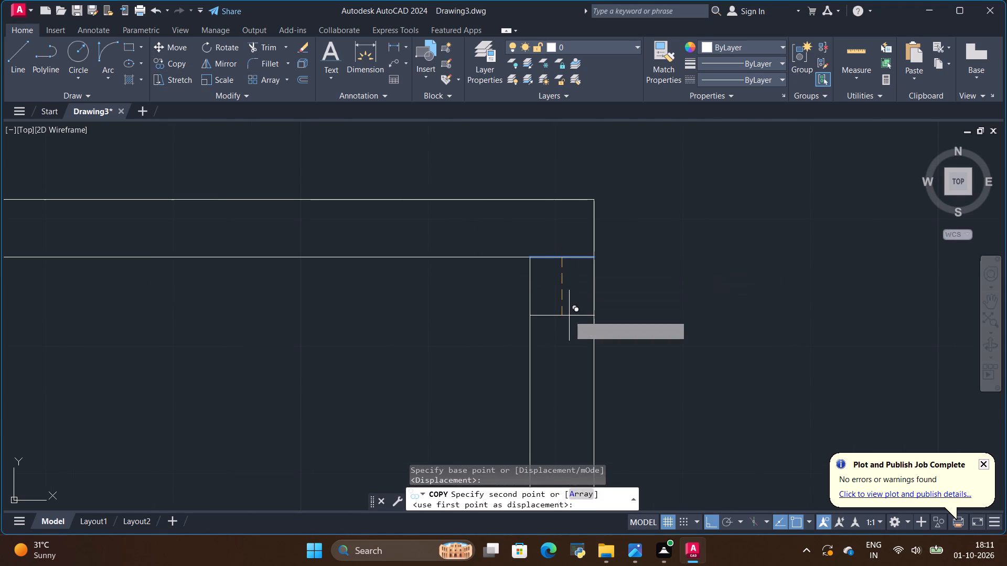
key(BackSpace)
key(4)
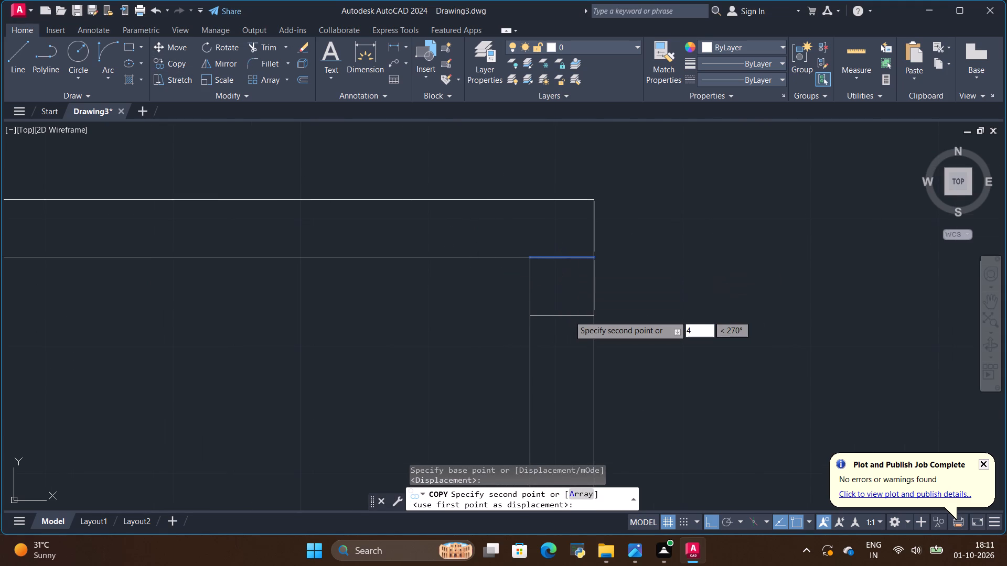
key(shift+quotedbl)
key(Return)
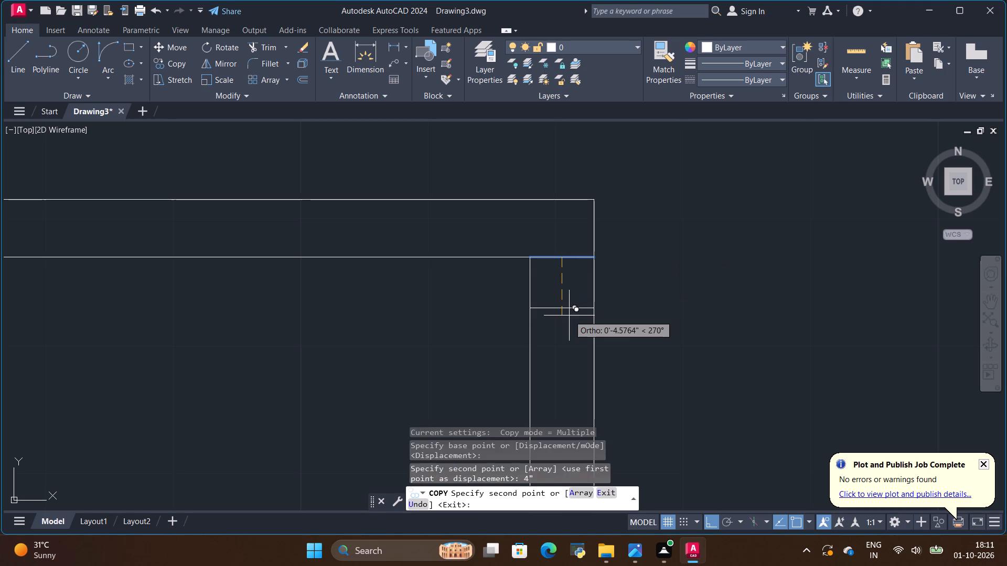
key(Escape)
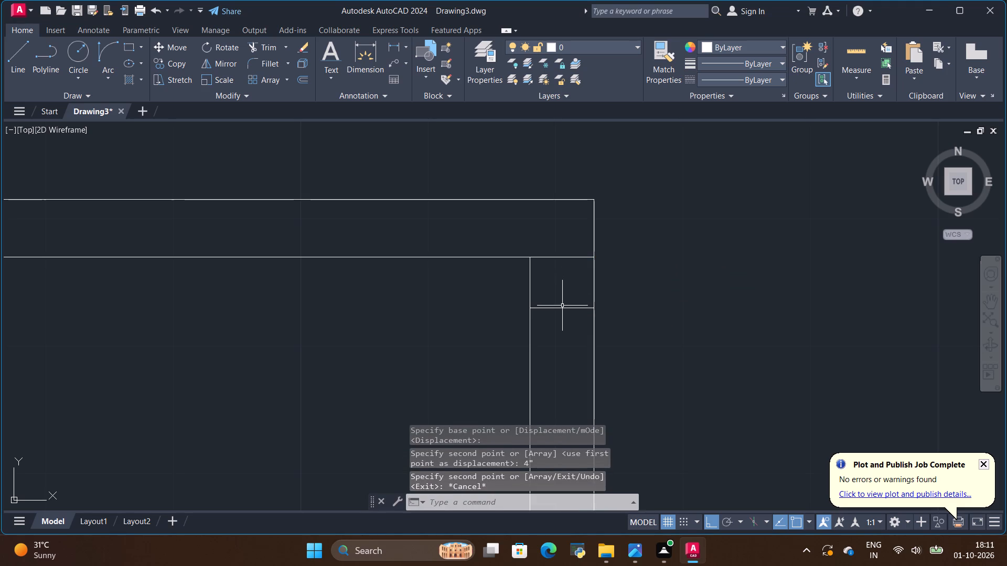
Copy the upper door jamb line 3' down to mark the toilet door's lower jamb.
click(562, 309)
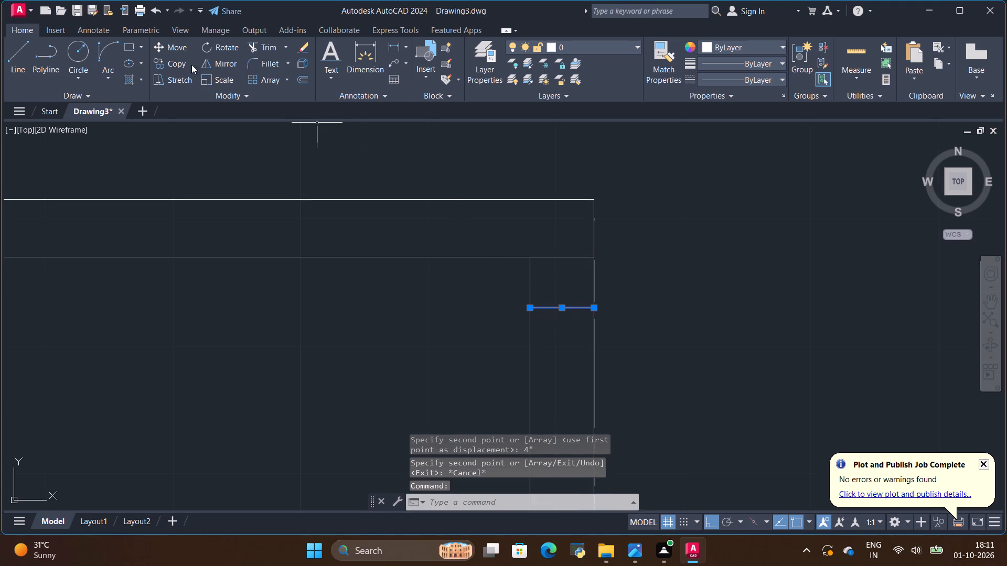
click(185, 64)
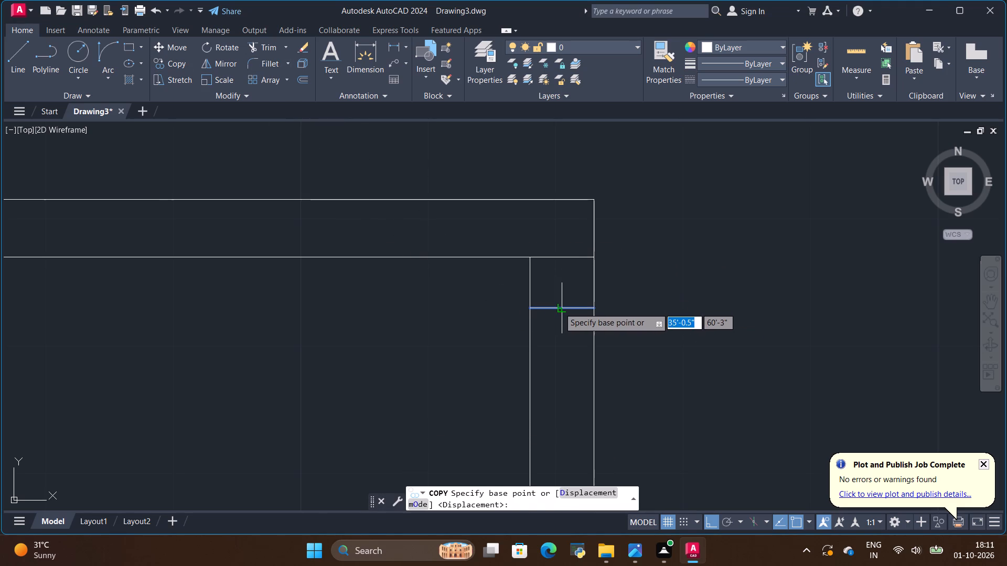
click(559, 308)
key(BackSpace)
key(BackSpace)
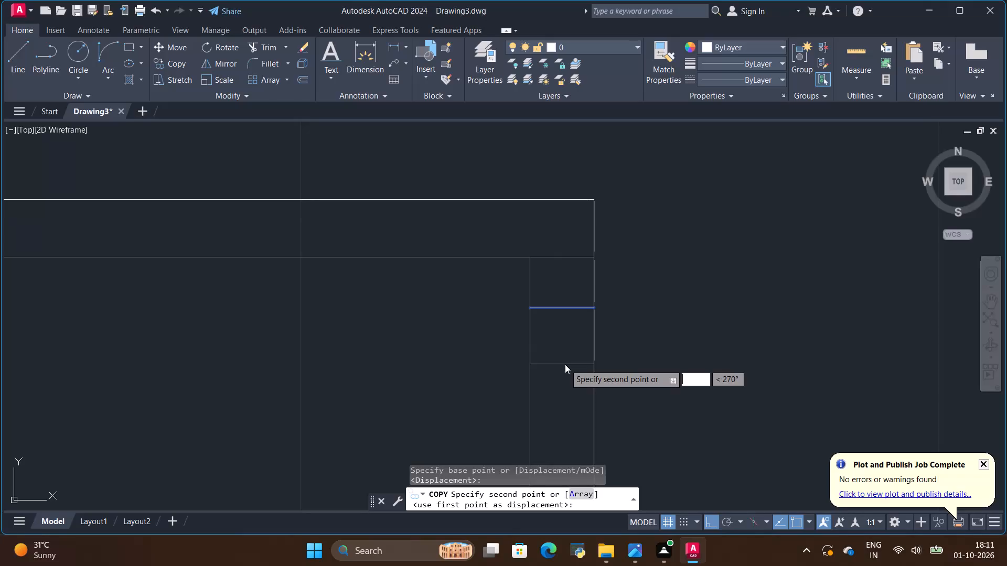
text(3')
key(Return)
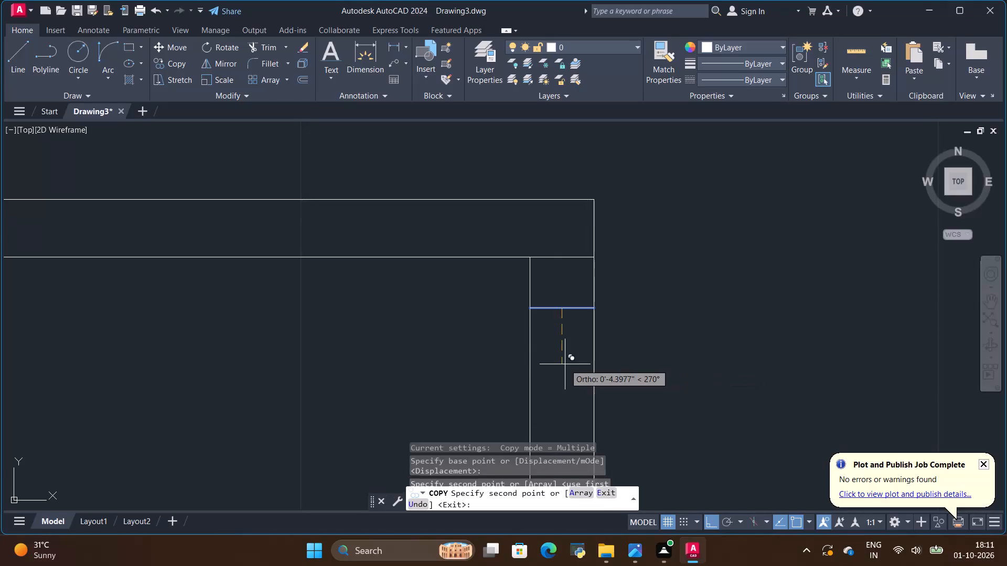
key(Escape)
Trim the toilet side wall's two vertical lines between the upper and lower jambs to open the doorway.
scroll(567, 360, down, 5)
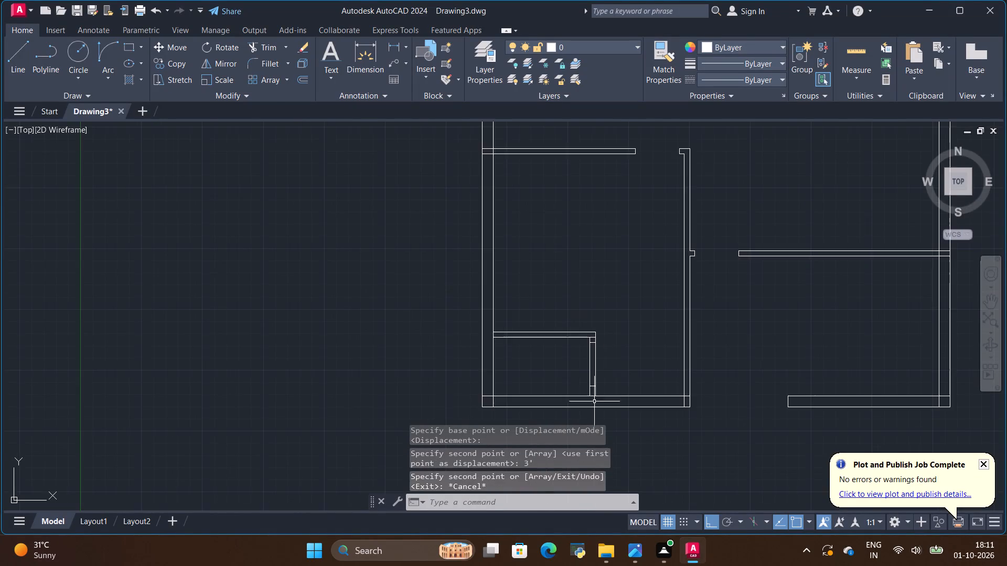
scroll(594, 401, up, 2)
click(264, 49)
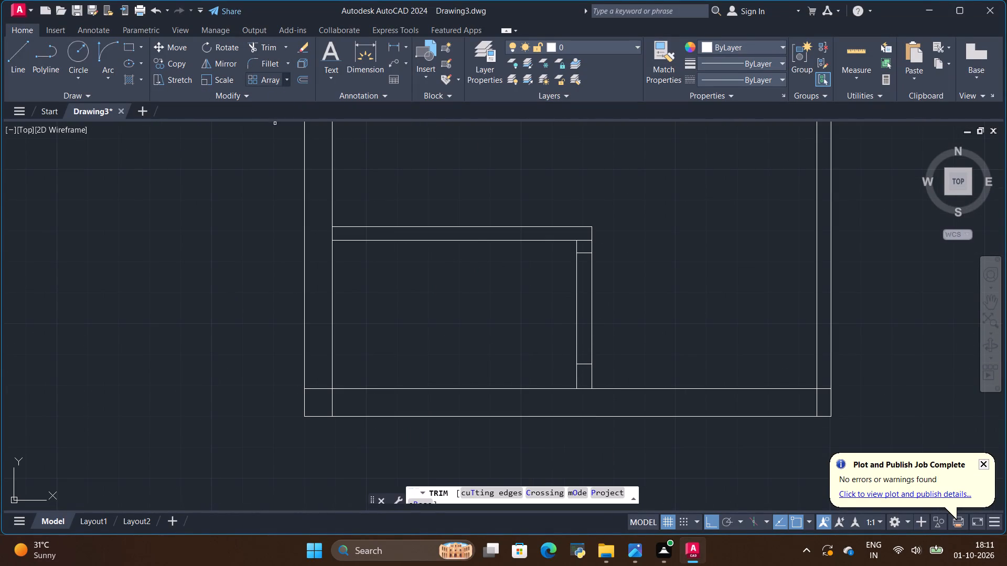
drag(555, 317, 645, 306)
Examine the whole floor plan and compare its door openings with the hand-drawn reference plan.
scroll(645, 306, down, 3)
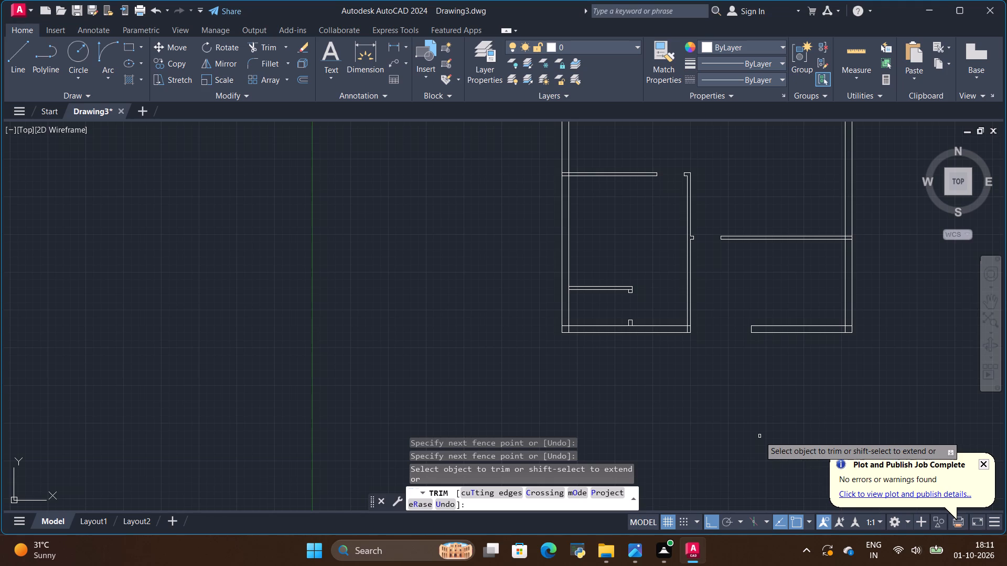
scroll(700, 384, down, 4)
scroll(702, 323, up, 2)
scroll(704, 370, up, 1)
scroll(670, 304, down, 2)
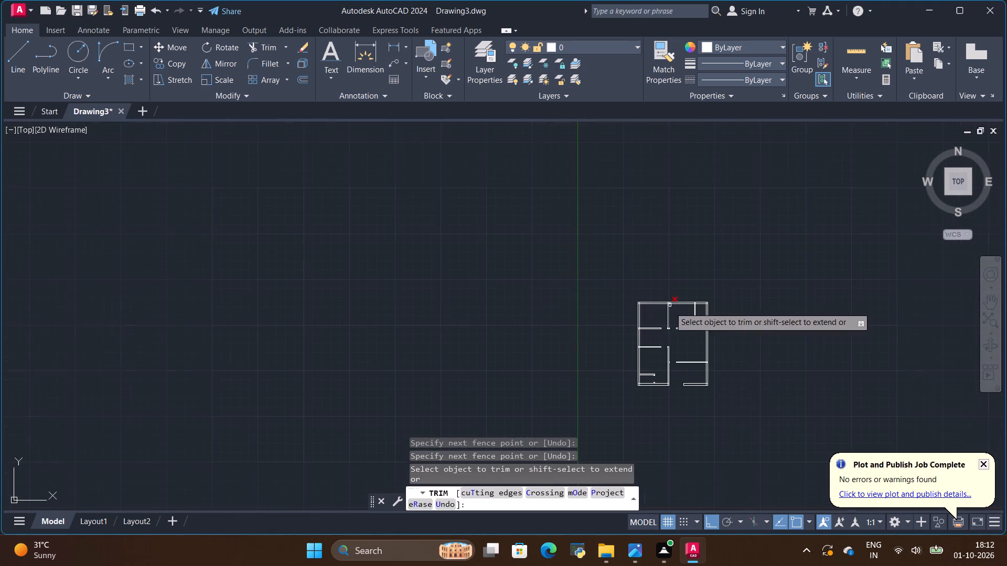
scroll(704, 383, up, 2)
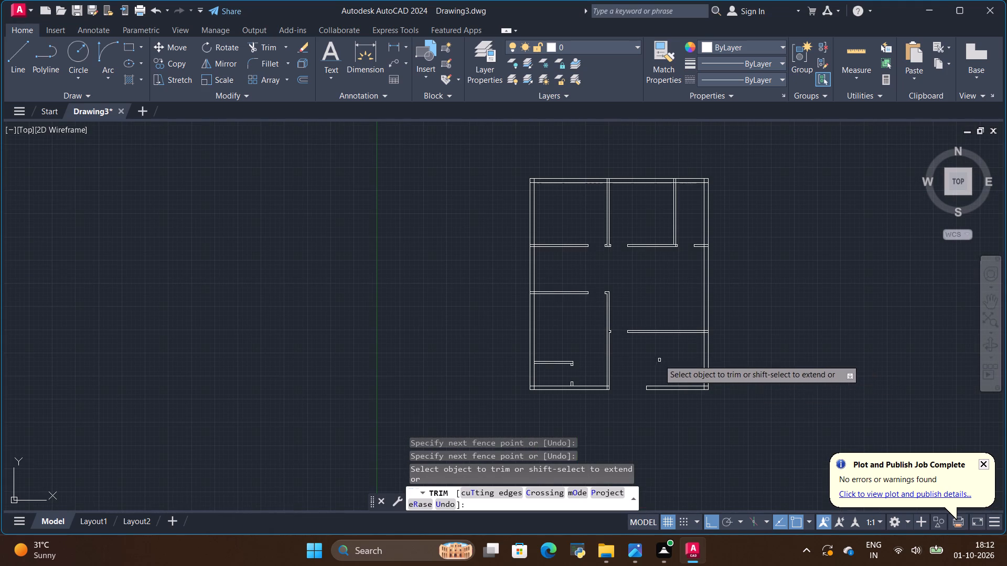
scroll(640, 314, up, 1)
scroll(640, 314, down, 1)
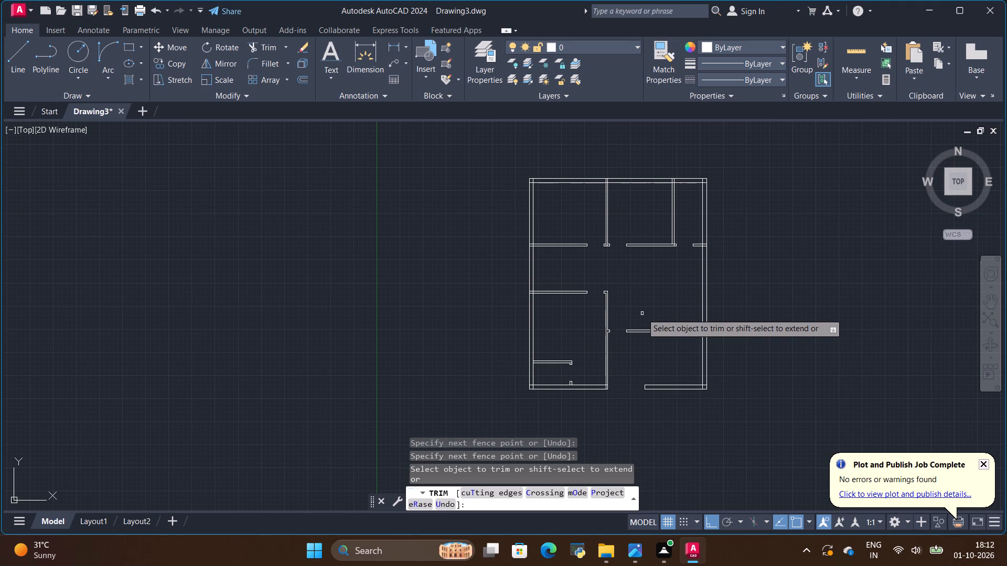
scroll(654, 315, up, 1)
scroll(619, 300, down, 1)
key(alt+Tab)
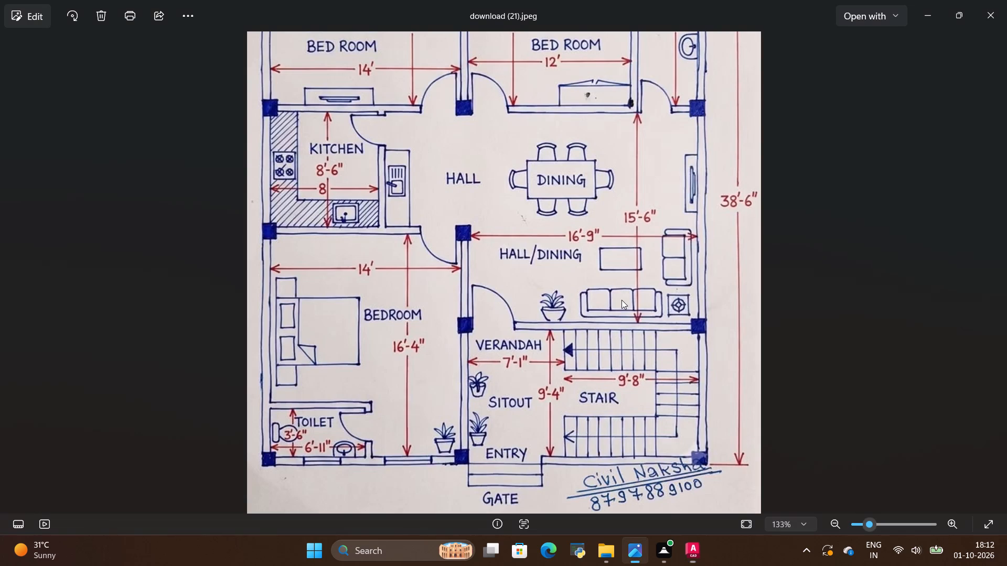
key(alt+Tab)
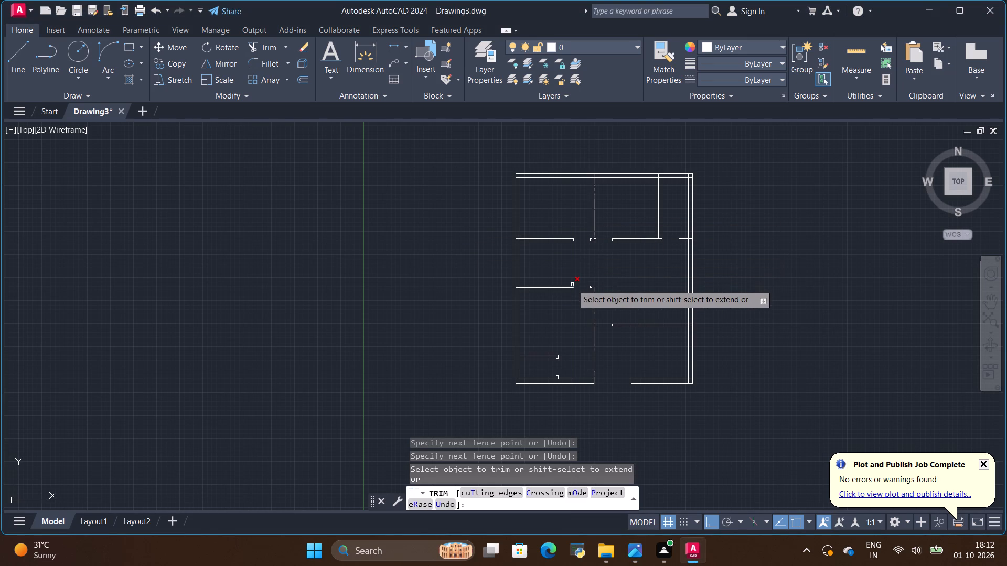
Draw a 3' by 2" rectangle in the empty area west of the floor plan as the door leaf.
click(130, 47)
click(202, 211)
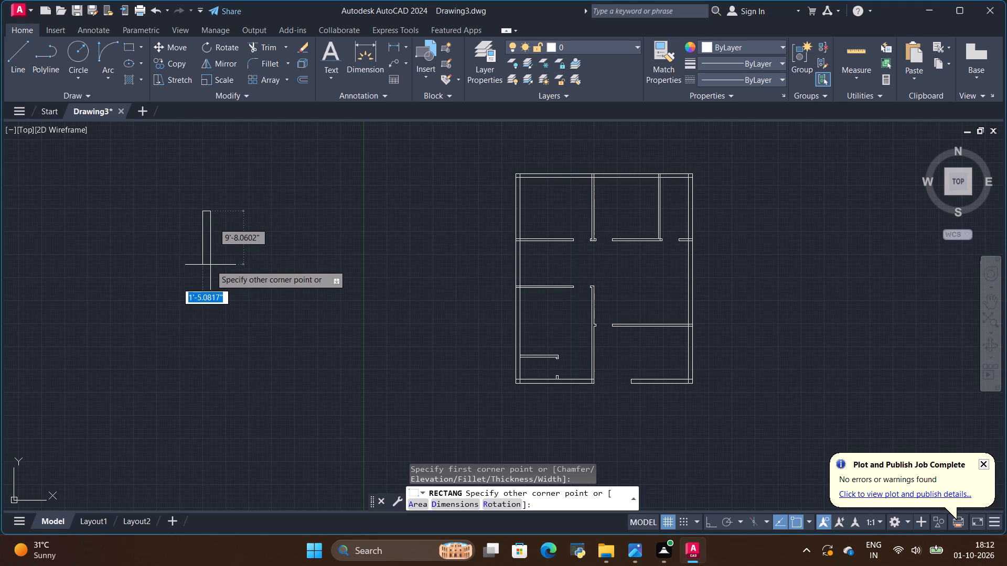
scroll(205, 265, up, 1)
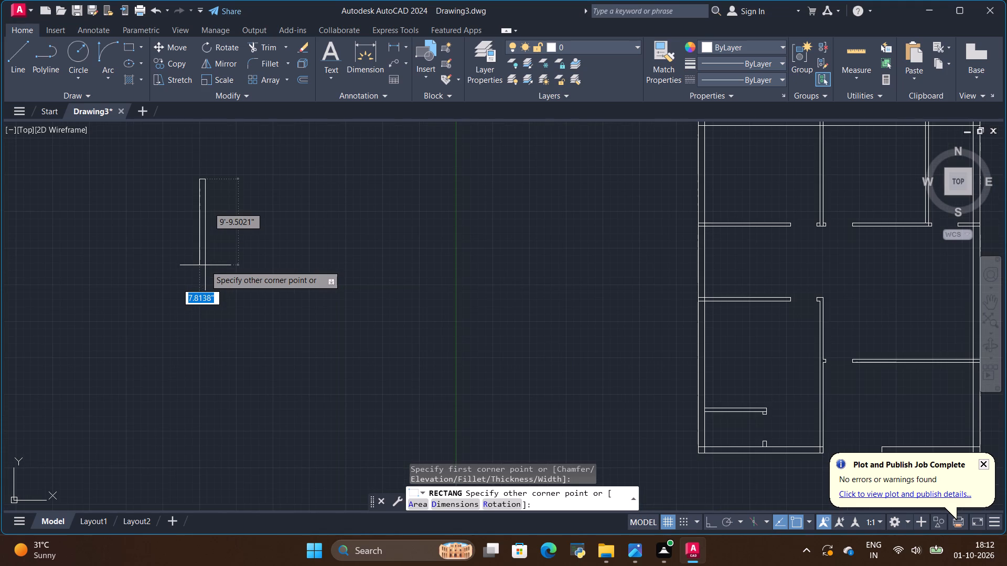
scroll(205, 265, down, 1)
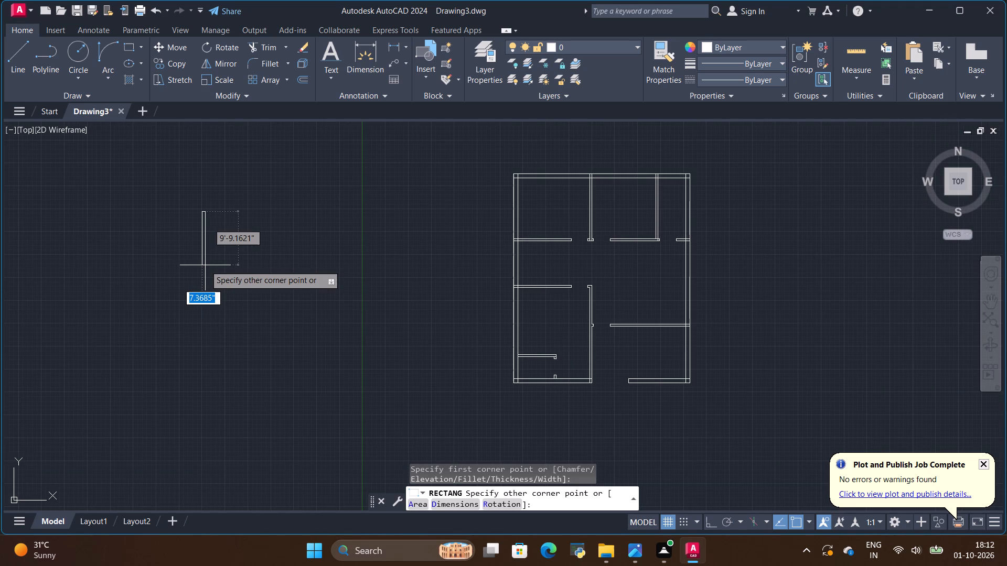
key(BackSpace)
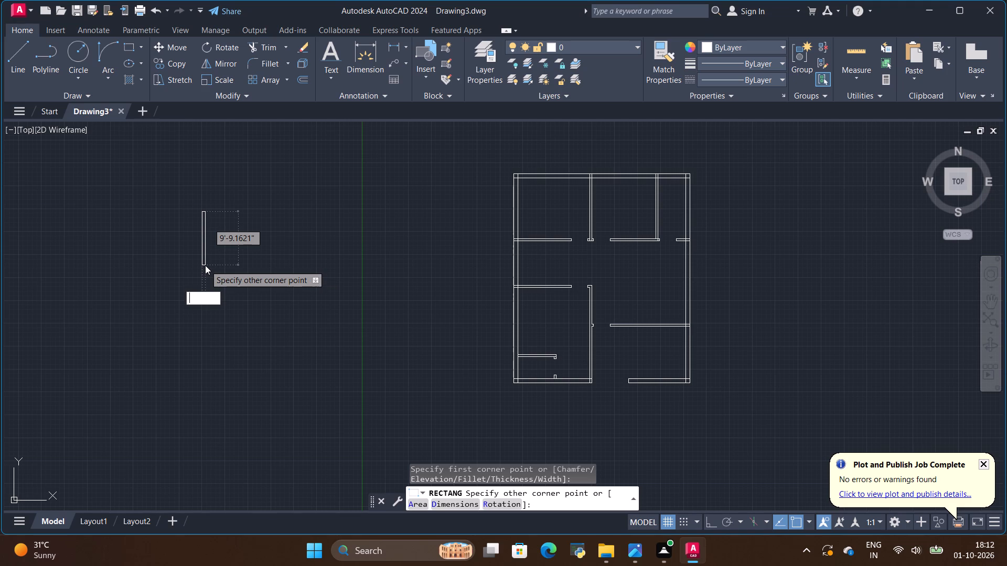
key(BackSpace)
key(BackSpace)
key(BackSpace)
key(BackSpace)
key(BackSpace)
key(3)
key(apostrophe)
key(comma)
key(2)
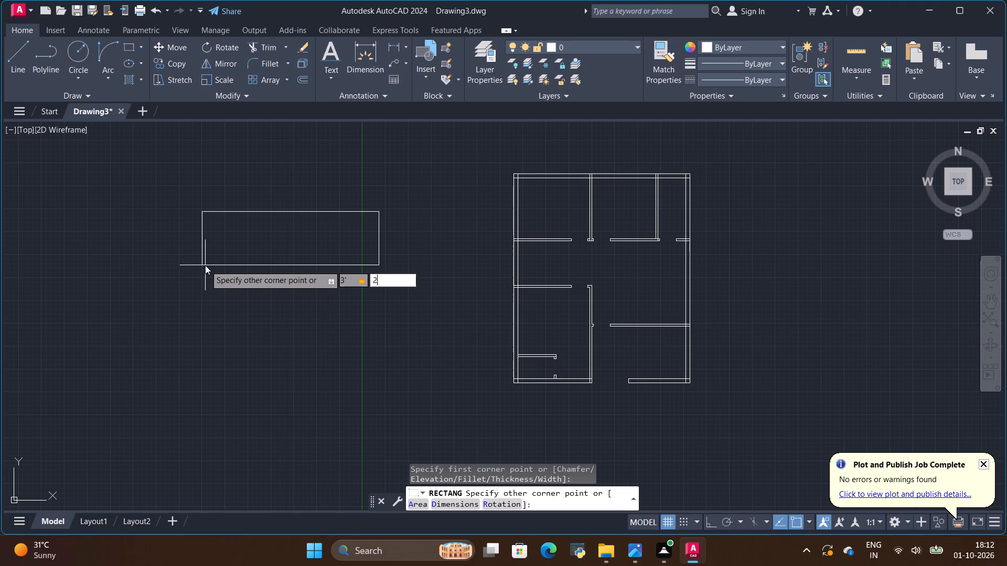
key(shift+quotedbl)
key(Return)
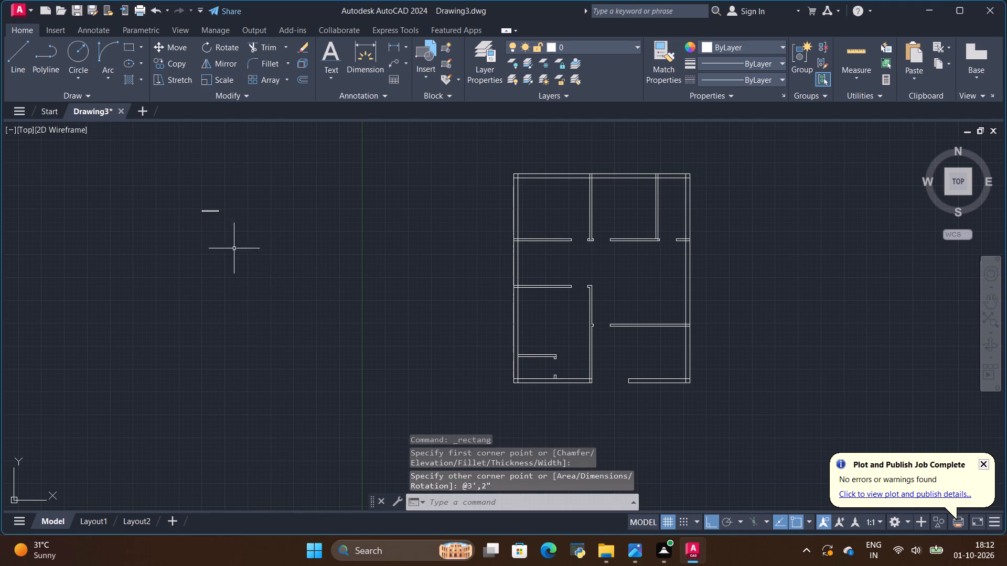
Draw a 3' vertical line upward from the lower-right corner of the door leaf rectangle.
scroll(222, 193, up, 2)
scroll(174, 223, up, 2)
scroll(173, 245, down, 2)
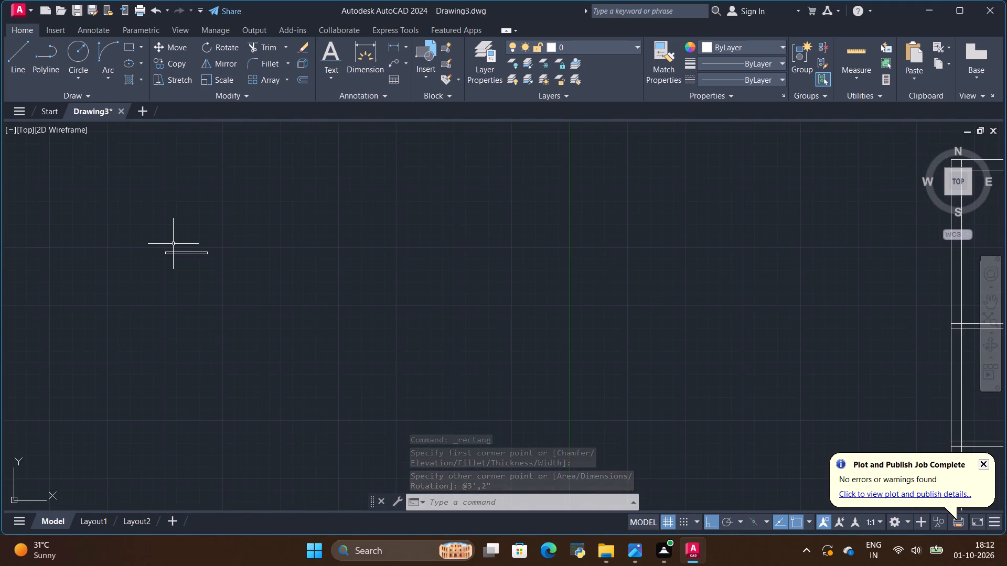
scroll(173, 244, down, 1)
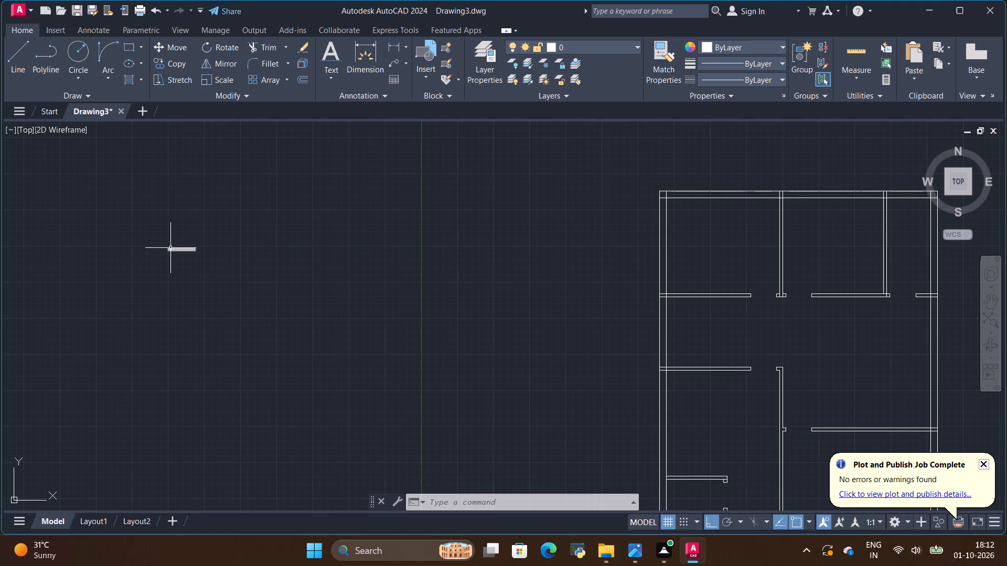
click(170, 248)
scroll(179, 195, up, 1)
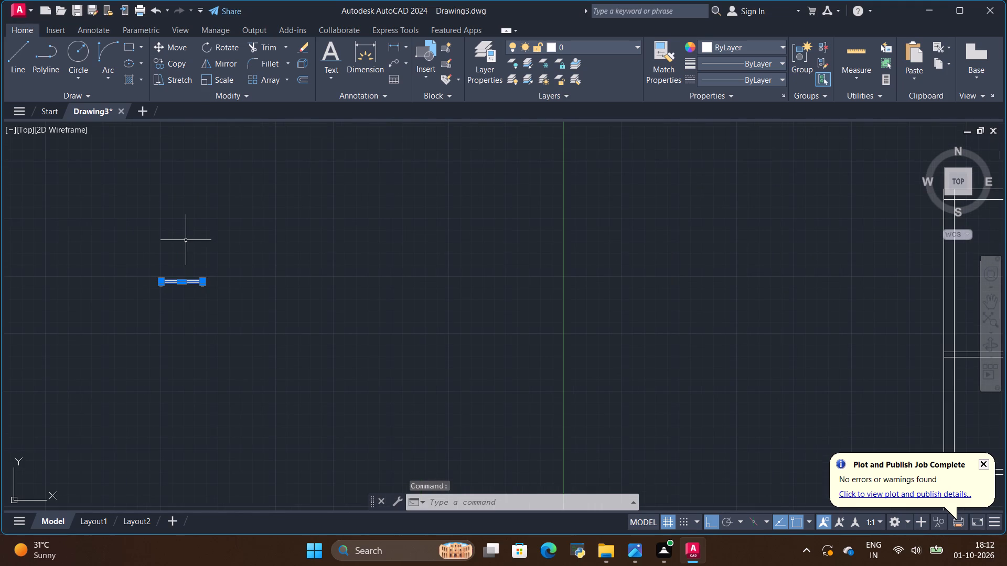
key(Escape)
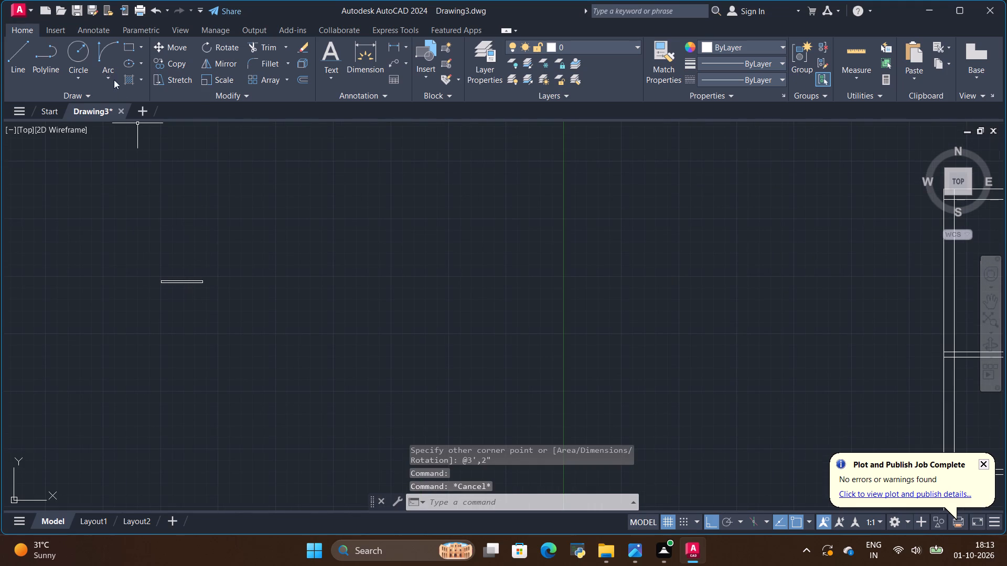
click(14, 60)
scroll(176, 205, up, 3)
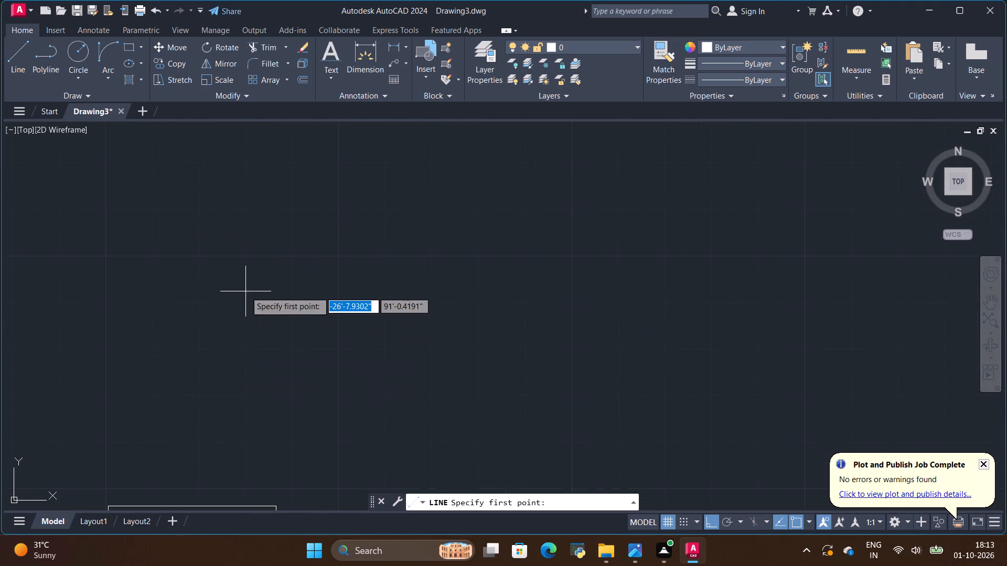
scroll(245, 291, down, 1)
click(266, 431)
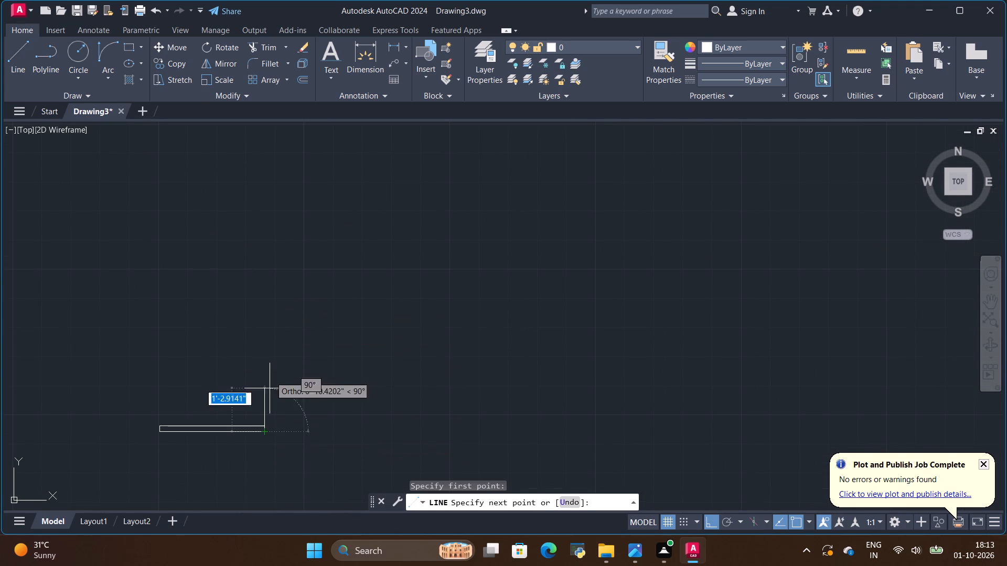
key(BackSpace)
text(3')
key(Return)
key(Escape)
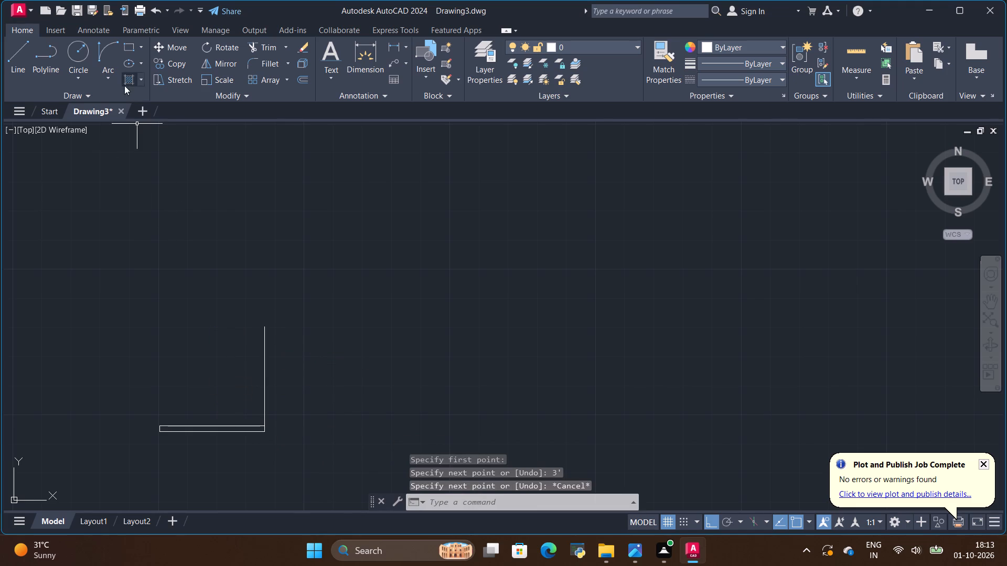
Draw a Start, End, Direction arc from the leaf's lower-left corner to the vertical line's top, with a 90° start tangent.
click(103, 73)
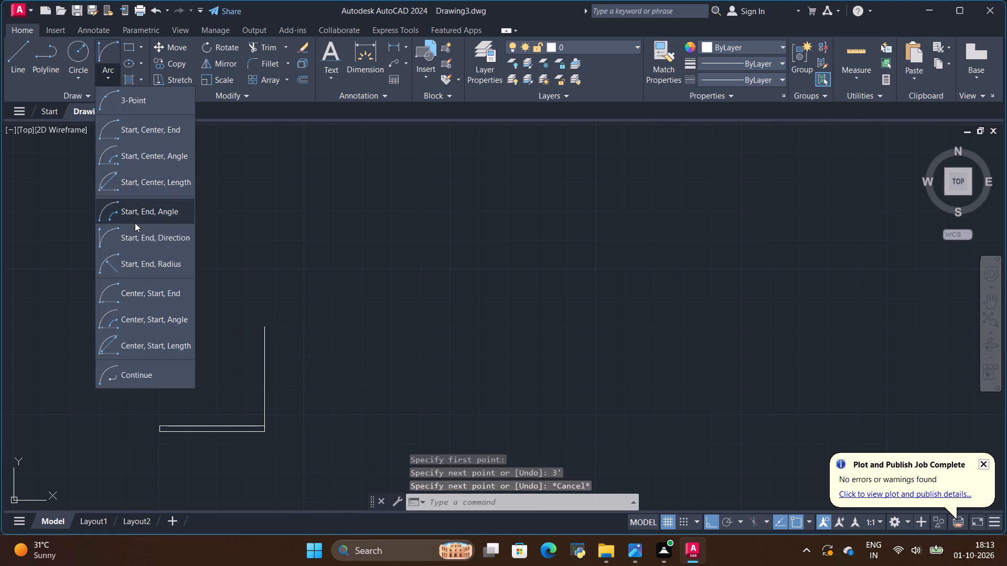
click(135, 238)
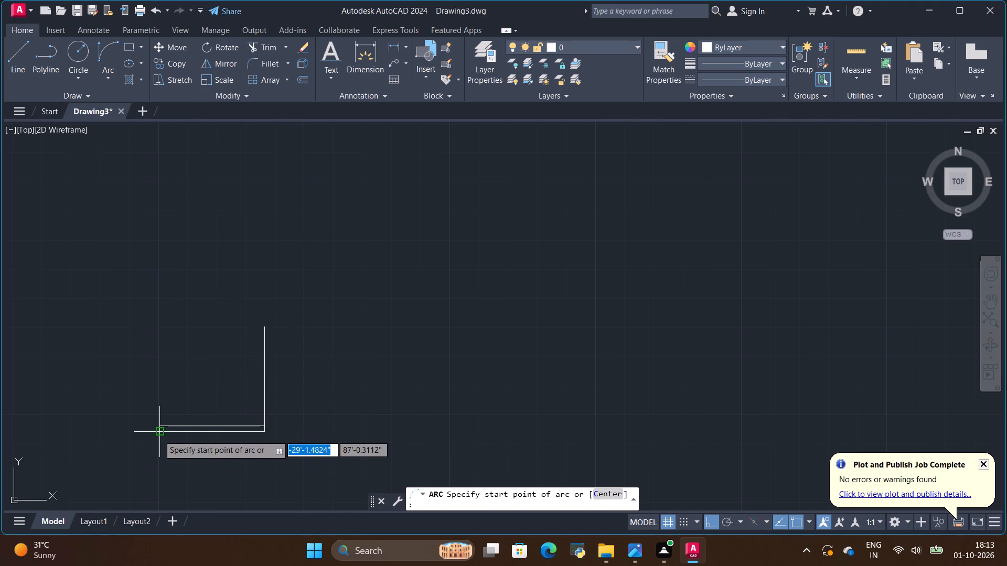
click(158, 434)
click(259, 326)
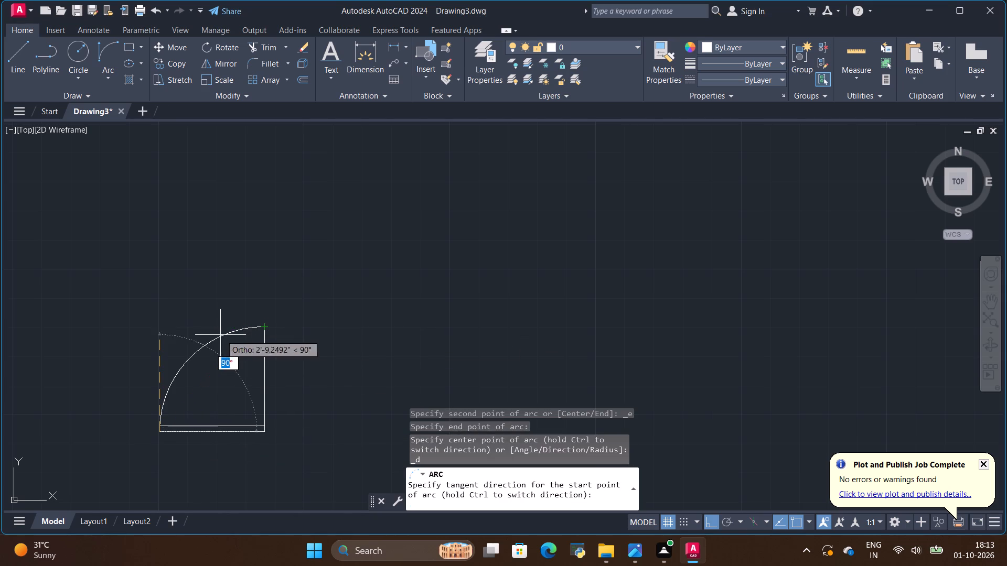
click(164, 330)
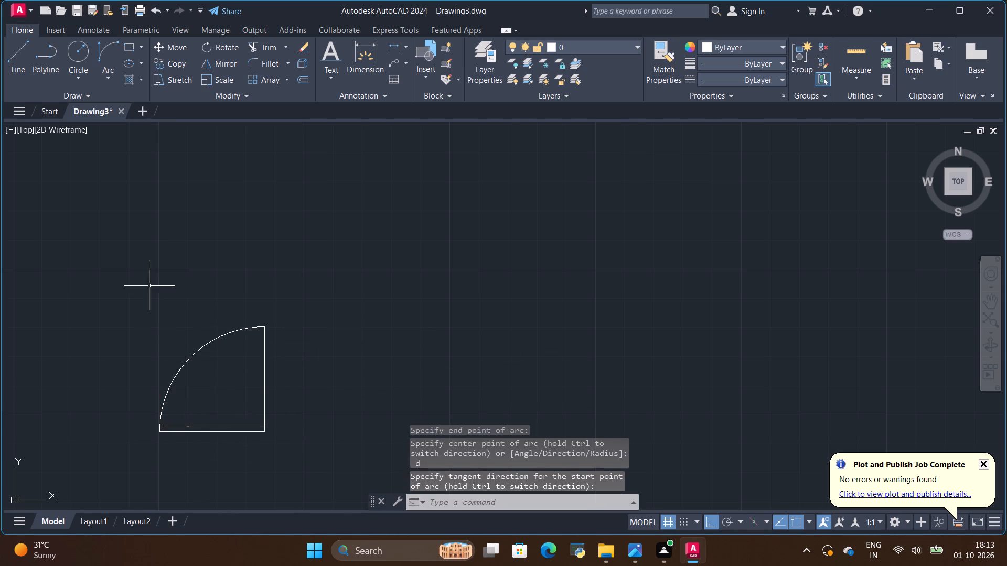
Group the door leaf rectangle, the vertical line and the swing arc into one door symbol.
click(134, 286)
click(322, 473)
right_click(239, 429)
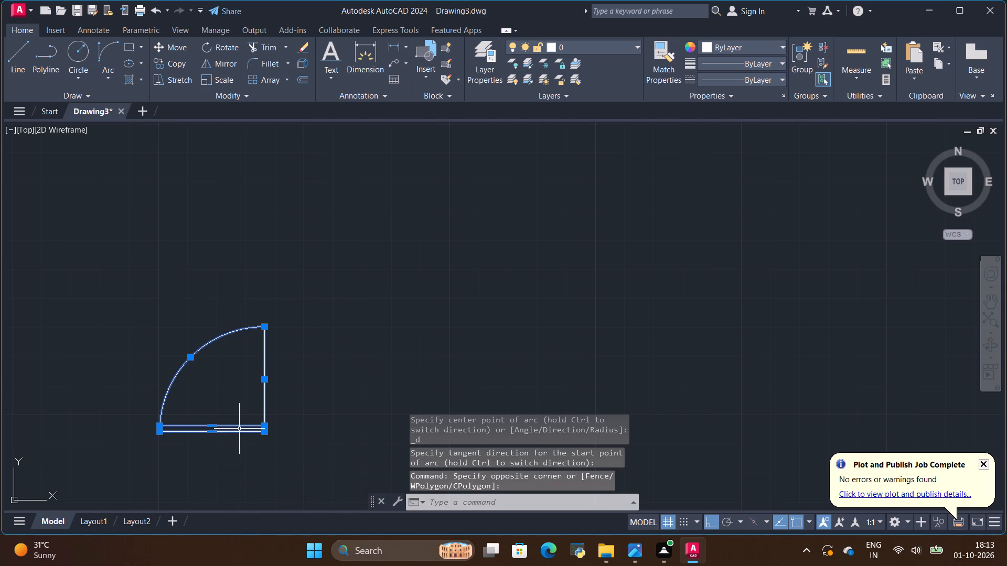
click(266, 288)
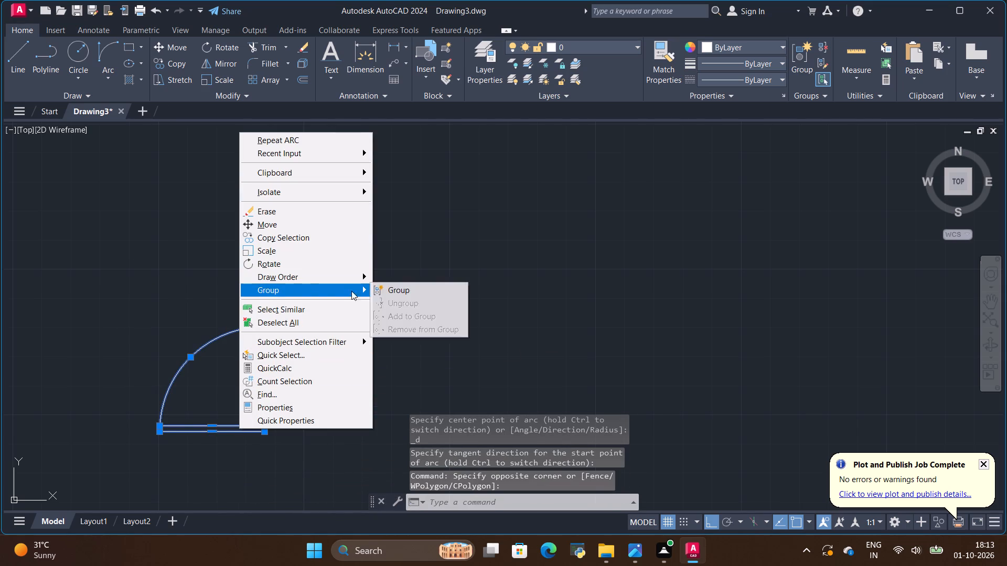
click(404, 286)
Rotate the grouped door symbol 270° about its lower-right corner so the leaf stands vertical and the swing faces east.
scroll(352, 270, down, 1)
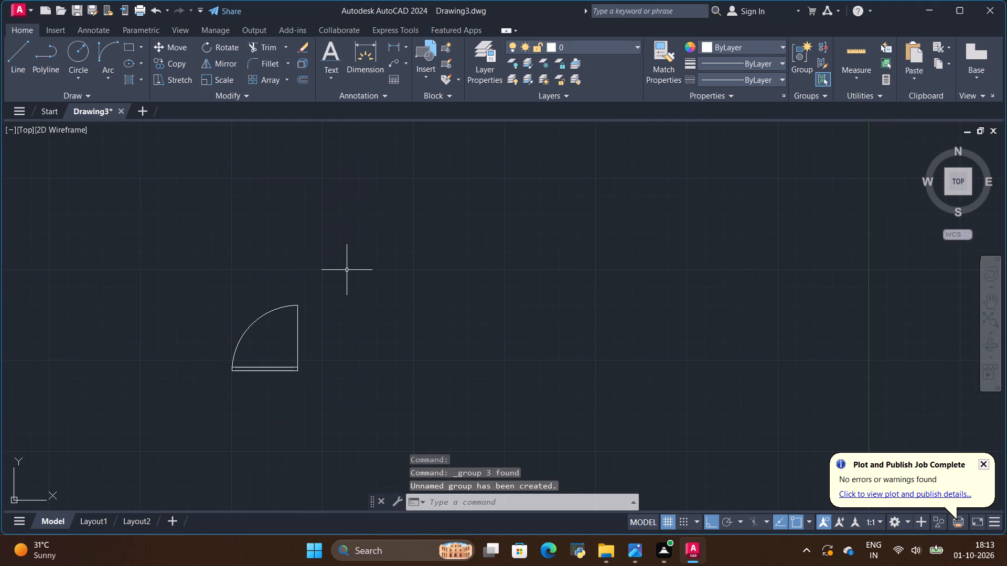
click(224, 49)
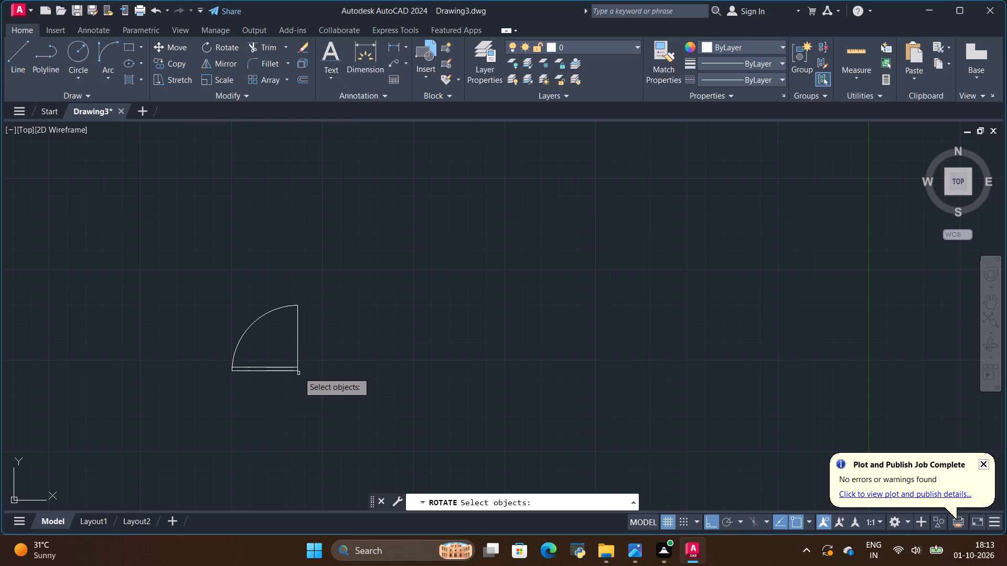
key(Escape)
click(285, 378)
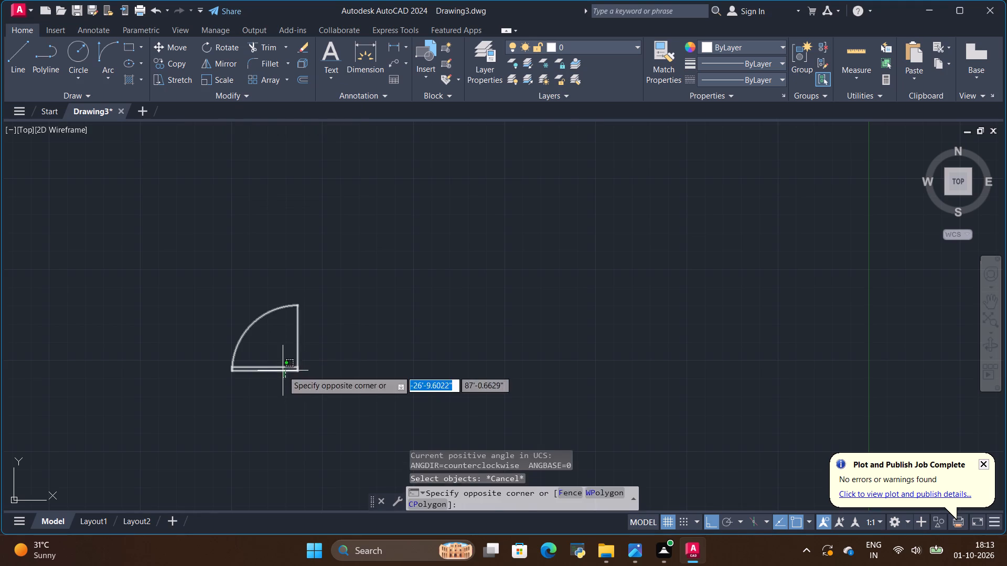
click(282, 369)
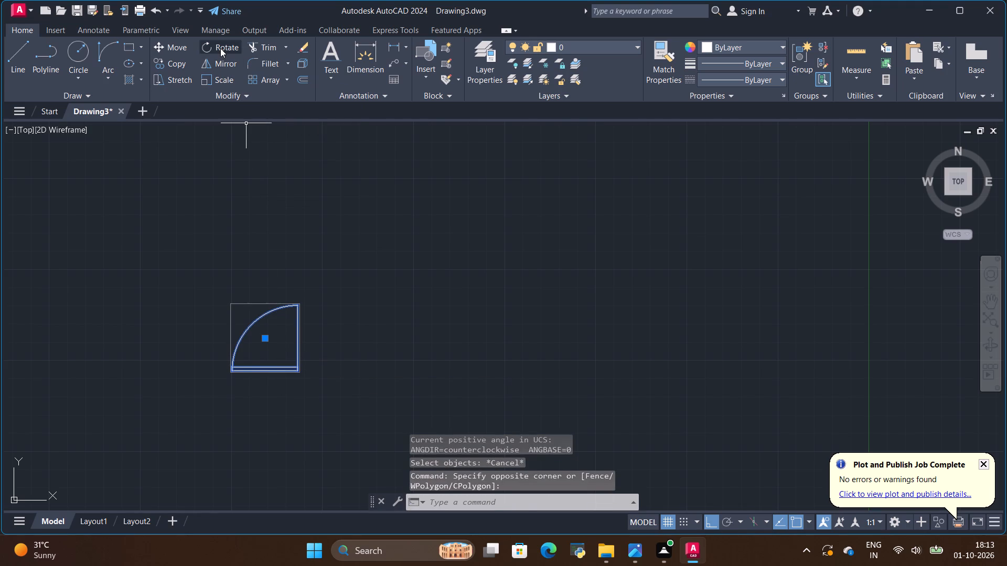
click(220, 48)
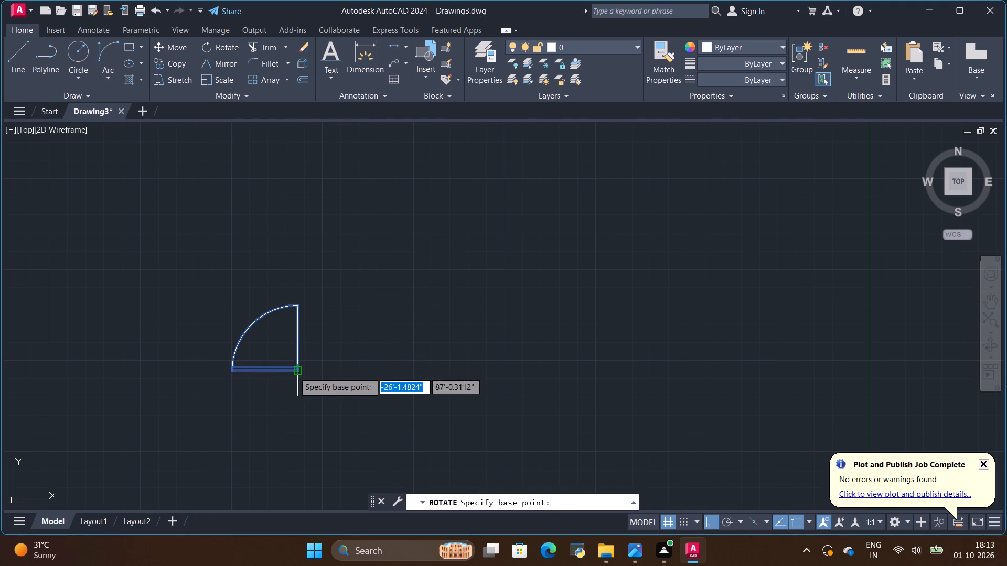
click(294, 372)
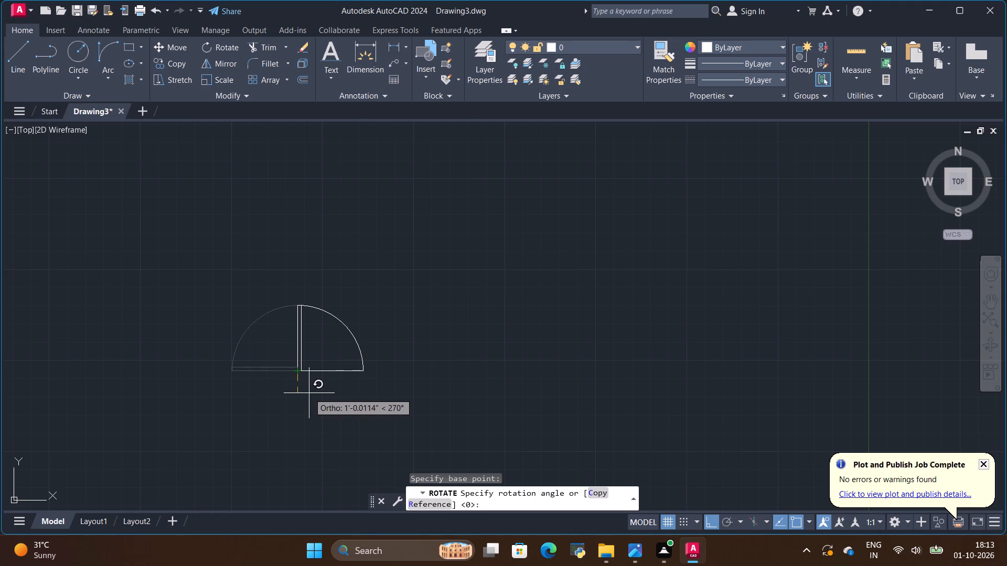
click(309, 394)
scroll(234, 341, down, 1)
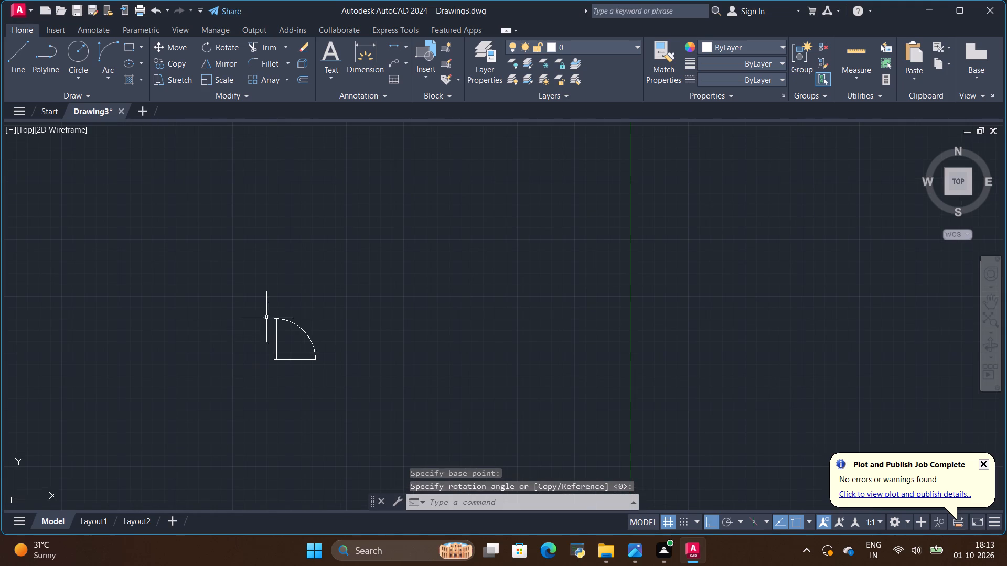
Mirror the door symbol about the vertical line along the leaf's outer edge, keeping the source.
click(227, 62)
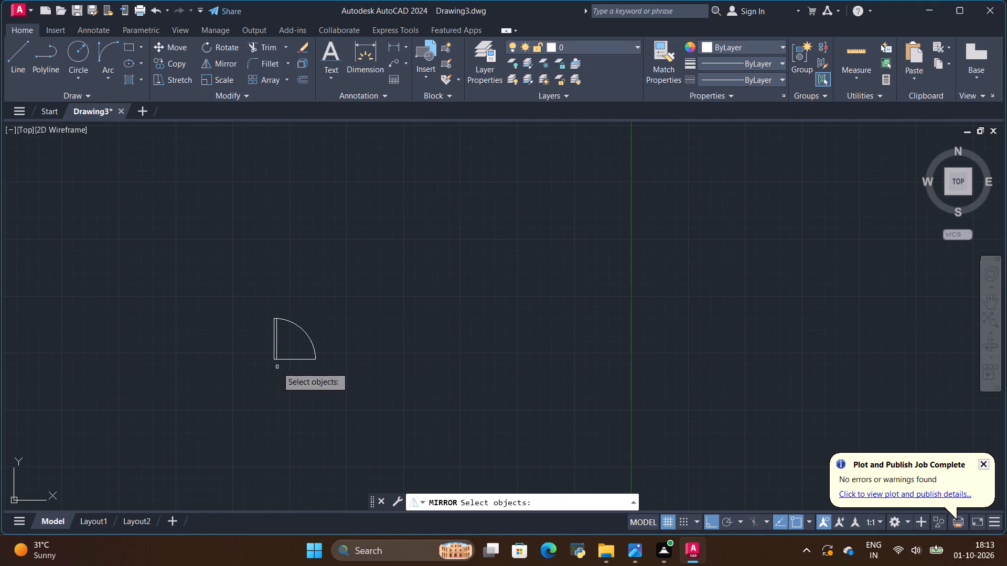
key(space)
click(281, 357)
click(275, 357)
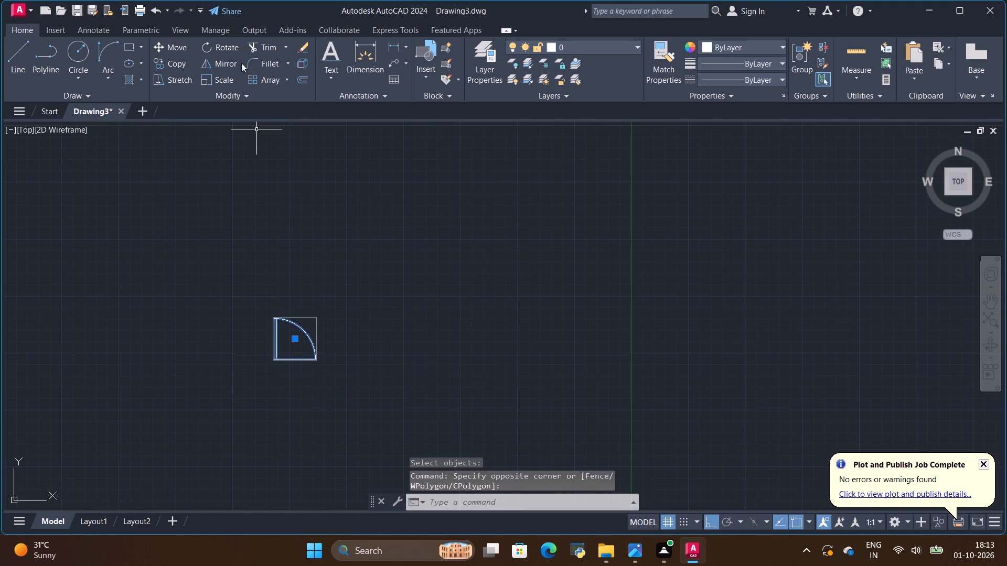
click(233, 60)
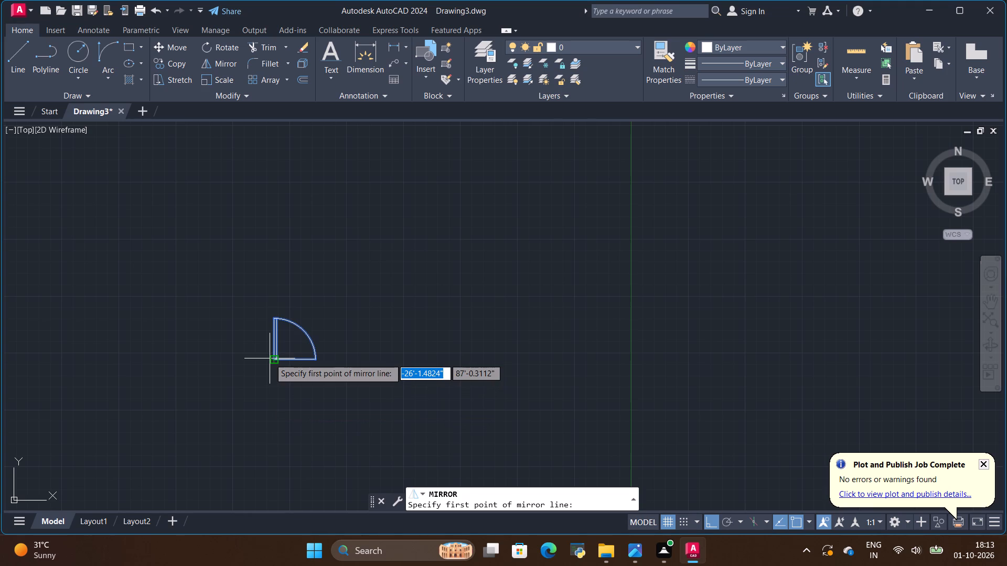
click(270, 358)
click(269, 313)
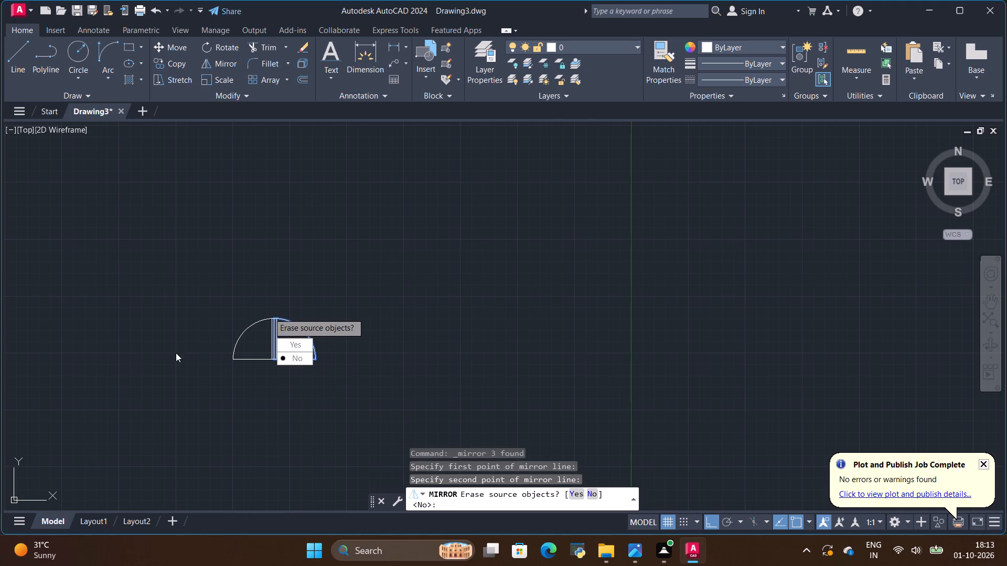
key(Return)
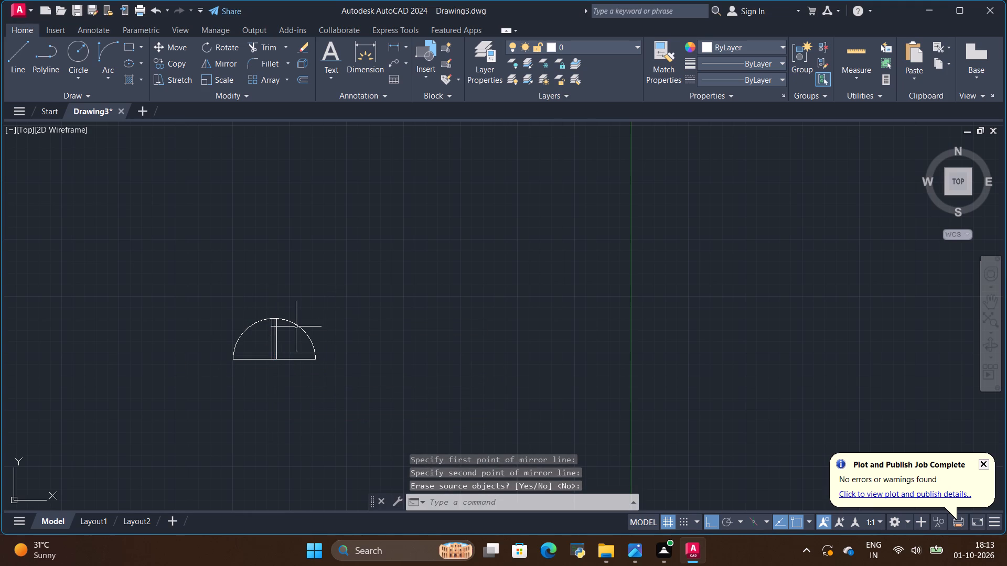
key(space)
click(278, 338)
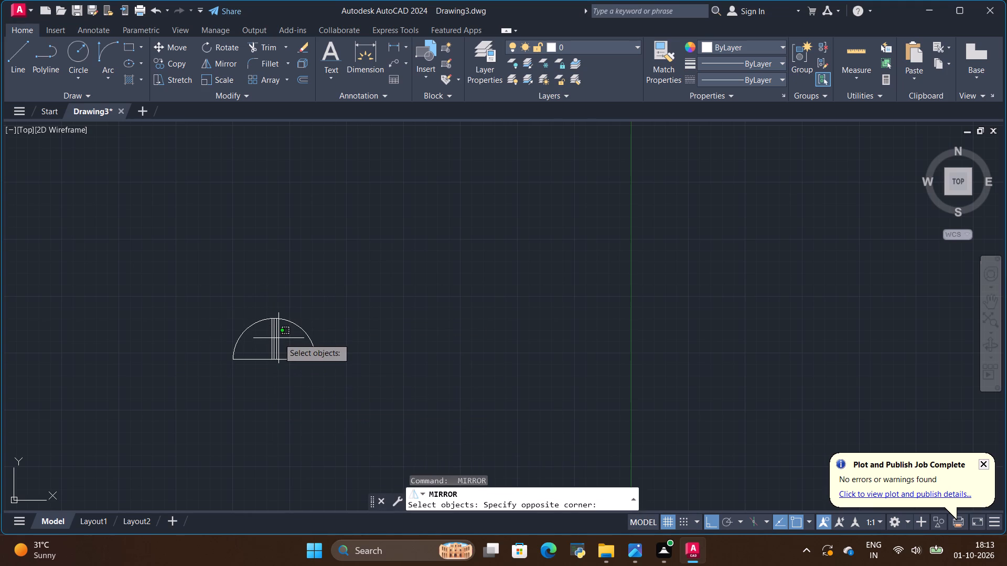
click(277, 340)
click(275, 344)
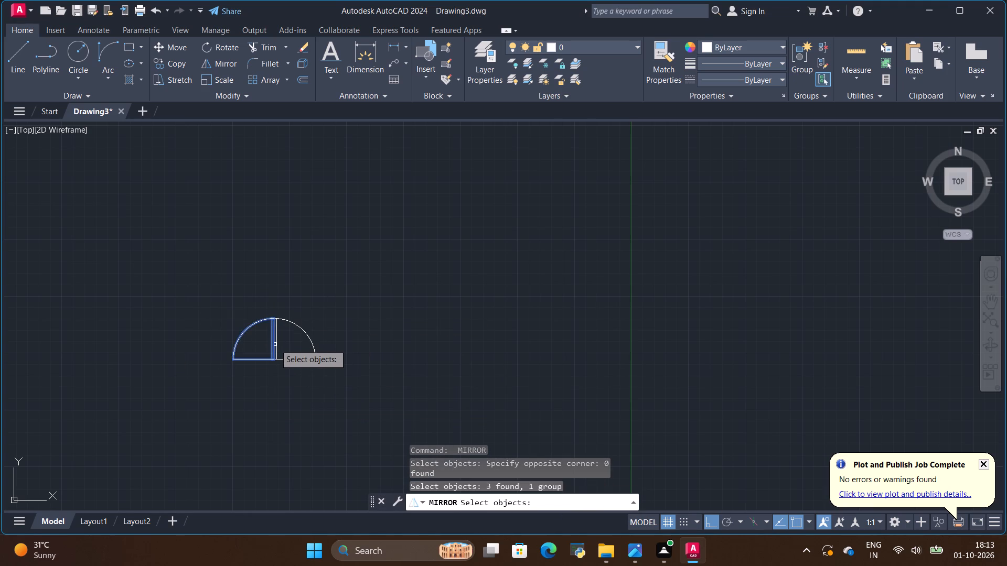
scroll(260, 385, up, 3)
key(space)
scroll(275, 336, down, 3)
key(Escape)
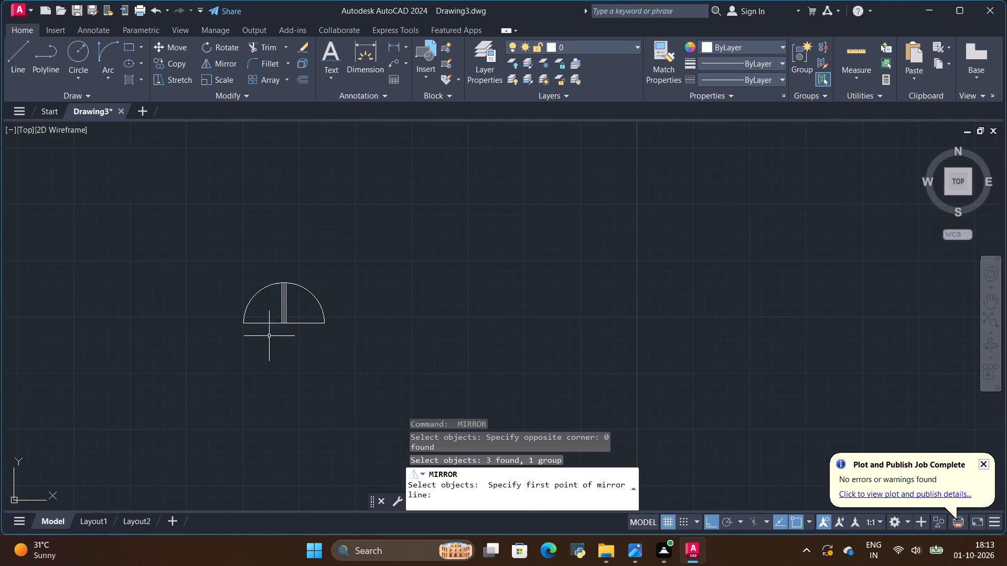
With ortho off, copy the west-swinging door from its leaf's lower-right corner to the east jamb of the northwest room's doorway.
scroll(214, 311, down, 2)
scroll(247, 320, up, 2)
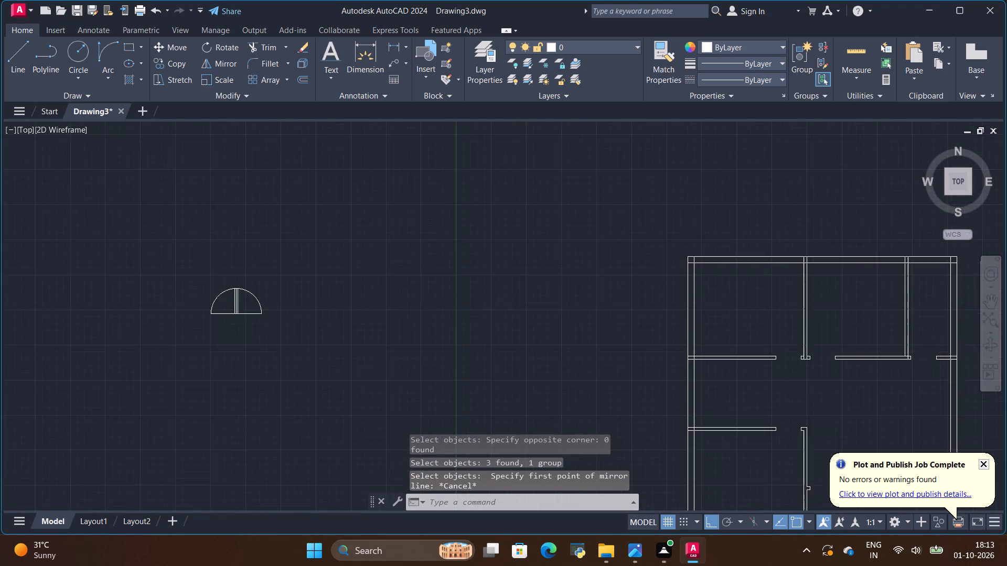
scroll(237, 312, up, 2)
click(207, 296)
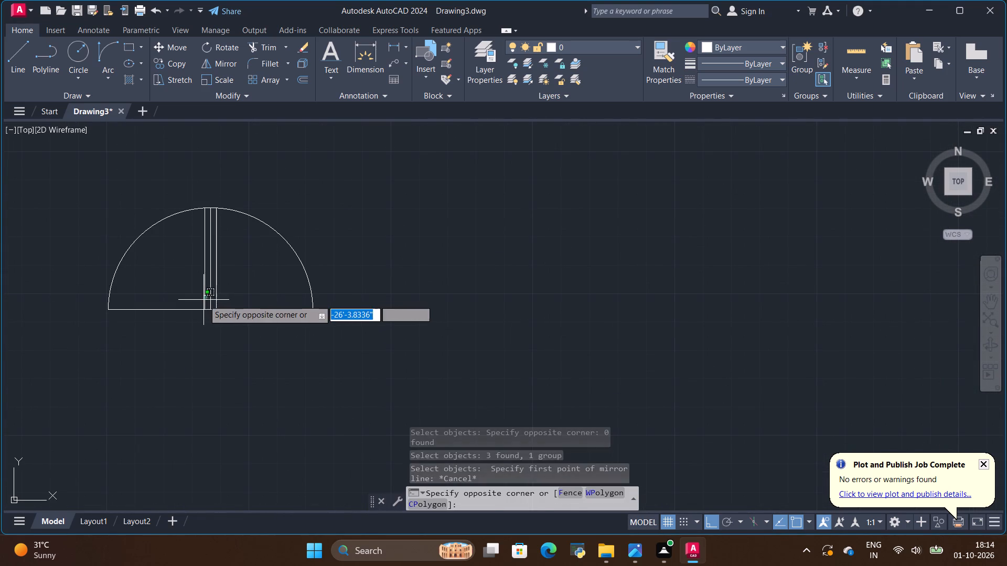
click(203, 300)
click(167, 63)
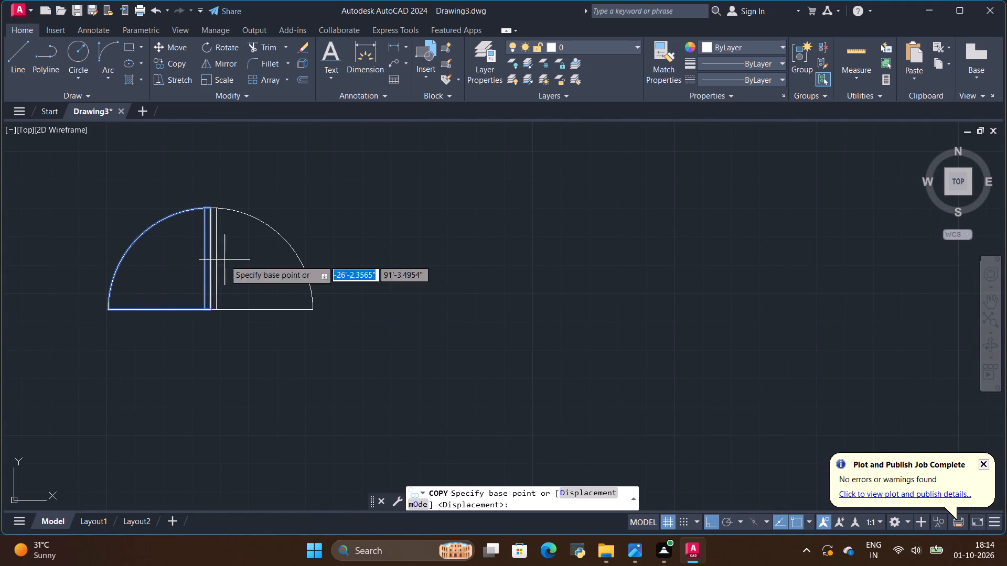
scroll(219, 292, up, 2)
click(199, 335)
scroll(246, 376, down, 4)
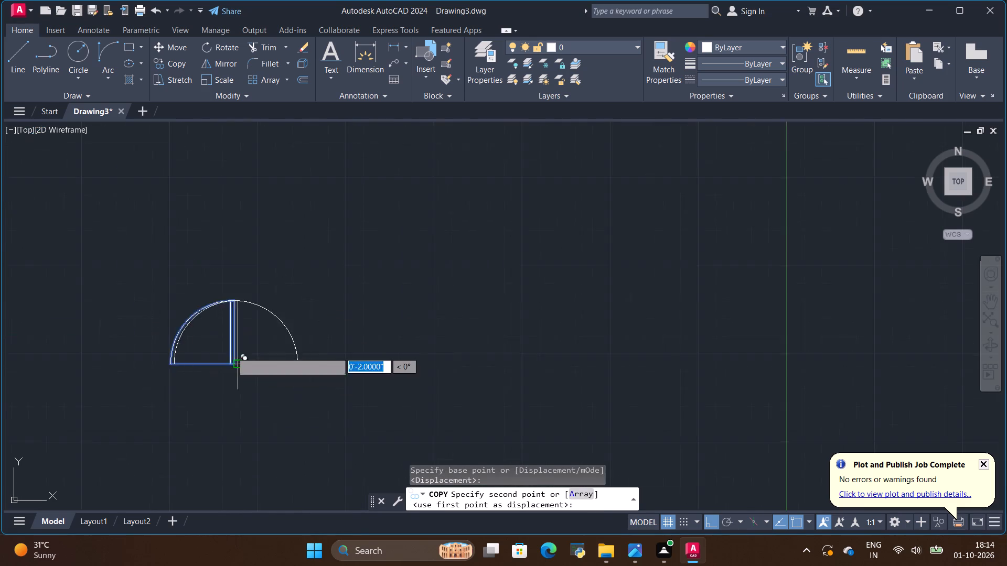
scroll(193, 328, down, 2)
scroll(588, 395, up, 3)
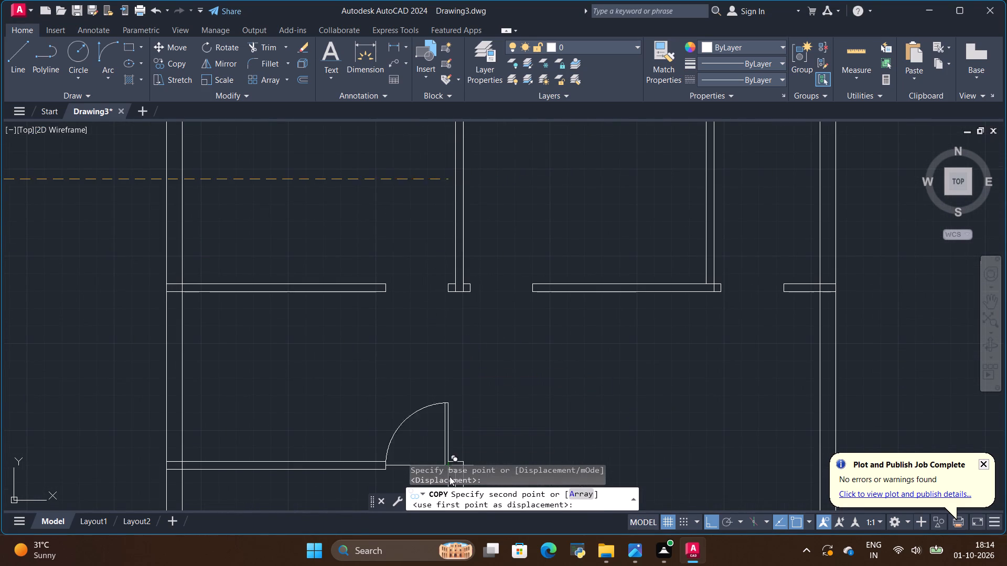
click(713, 520)
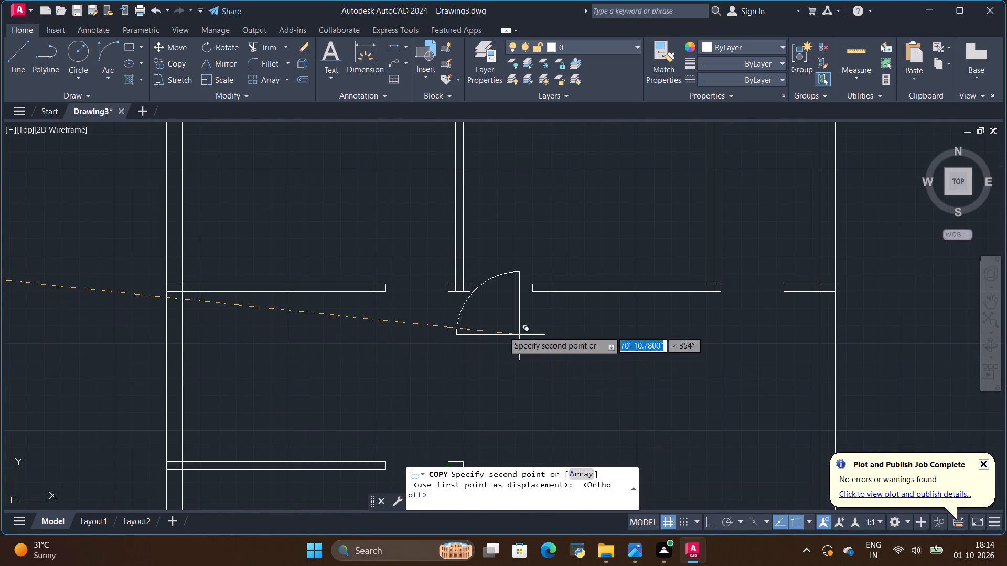
scroll(453, 312, up, 2)
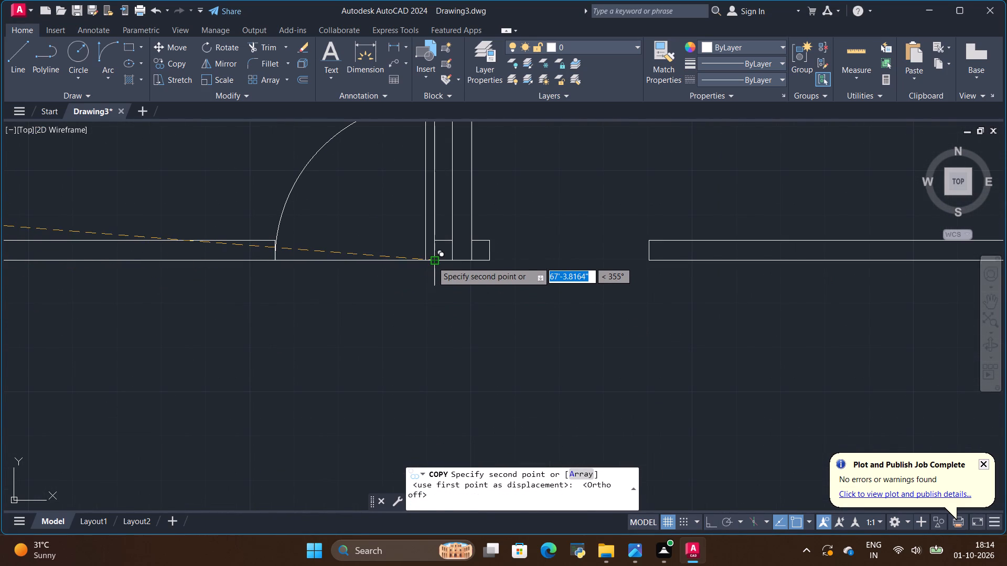
click(432, 262)
scroll(330, 334, down, 3)
scroll(372, 286, down, 2)
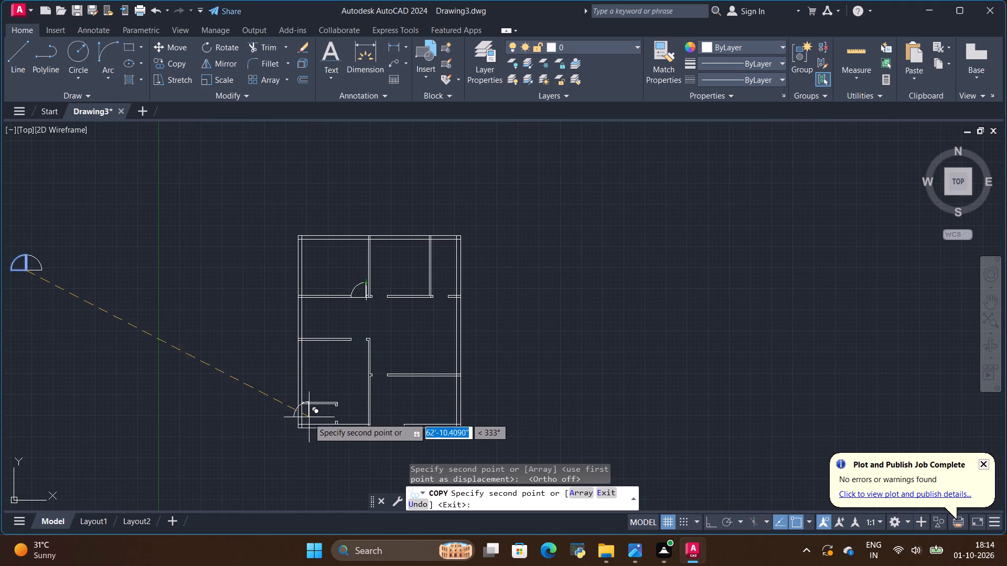
key(Escape)
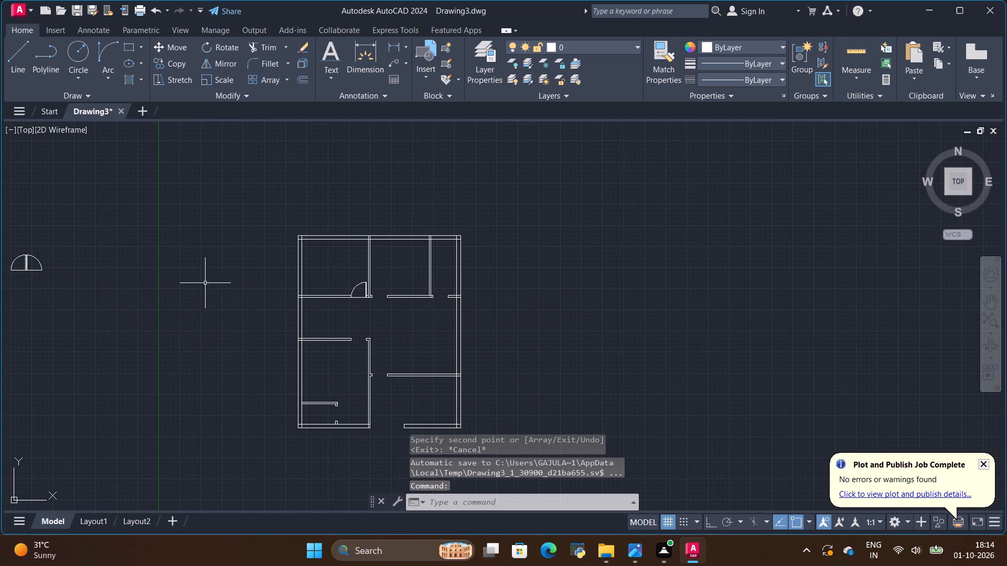
Copy the east-swinging door from its leaf's lower-left corner to the west jamb of the north middle room's doorway.
scroll(168, 285, down, 1)
scroll(87, 273, up, 6)
scroll(173, 278, down, 3)
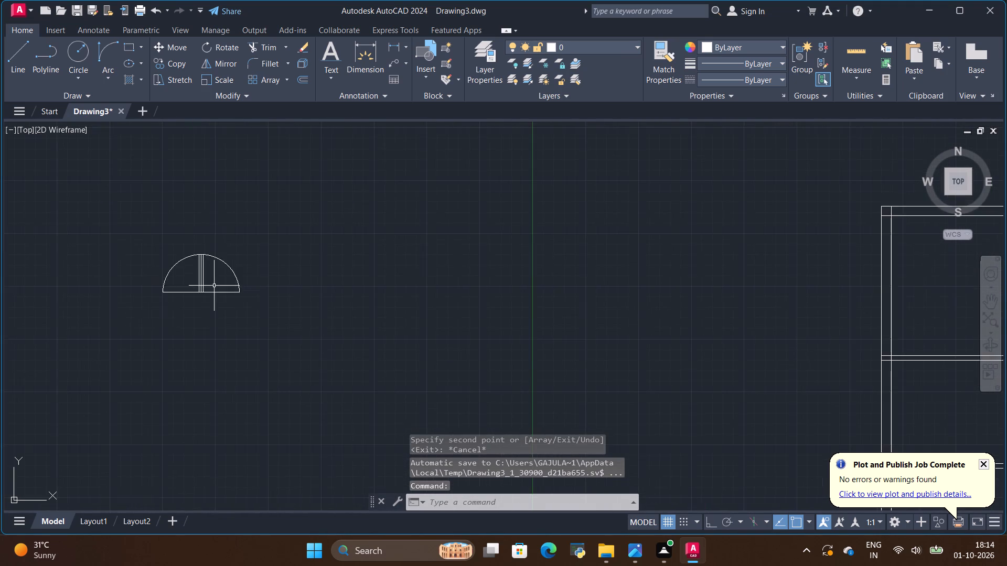
scroll(150, 294, up, 2)
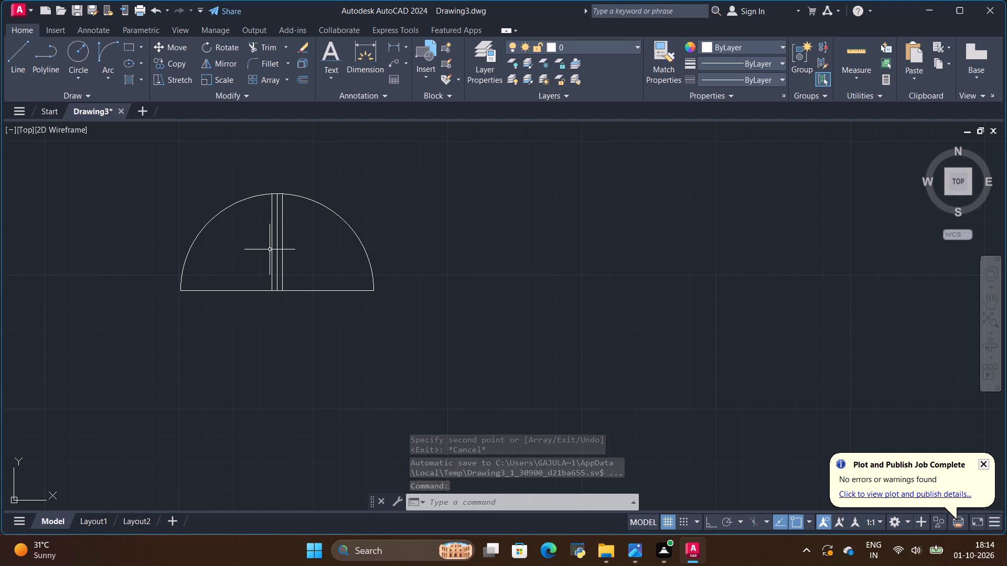
scroll(267, 277, up, 3)
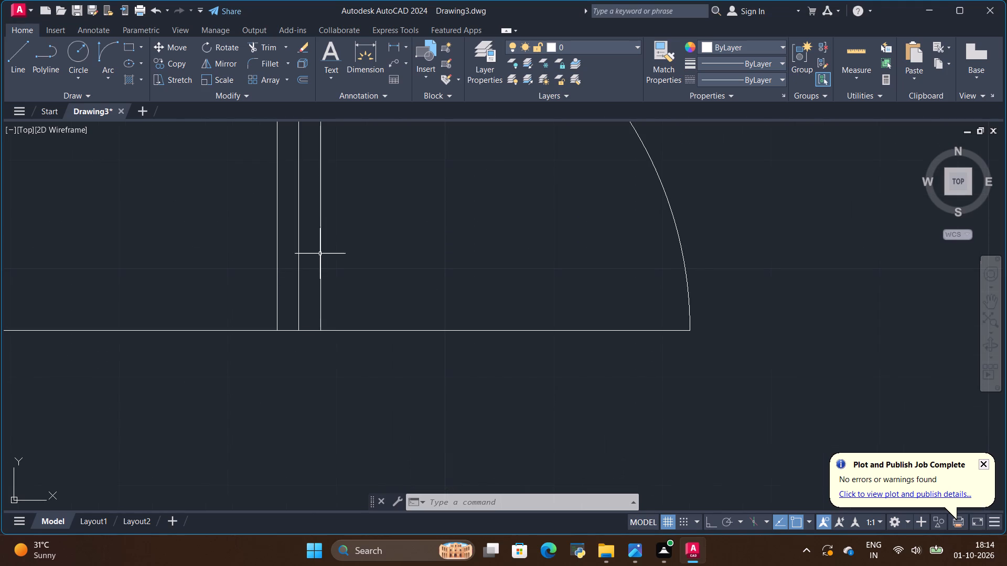
click(320, 254)
click(168, 68)
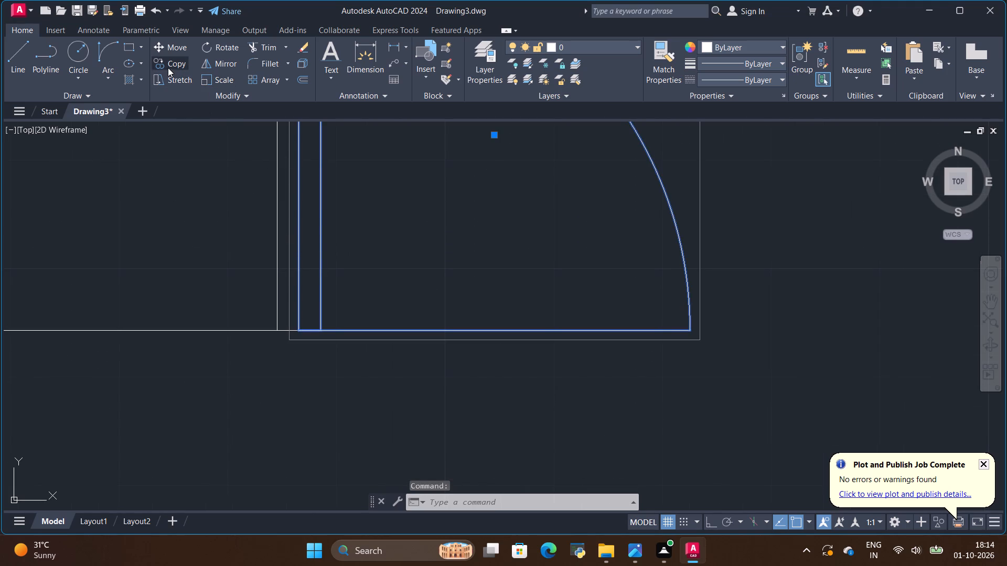
click(297, 326)
scroll(178, 377, down, 4)
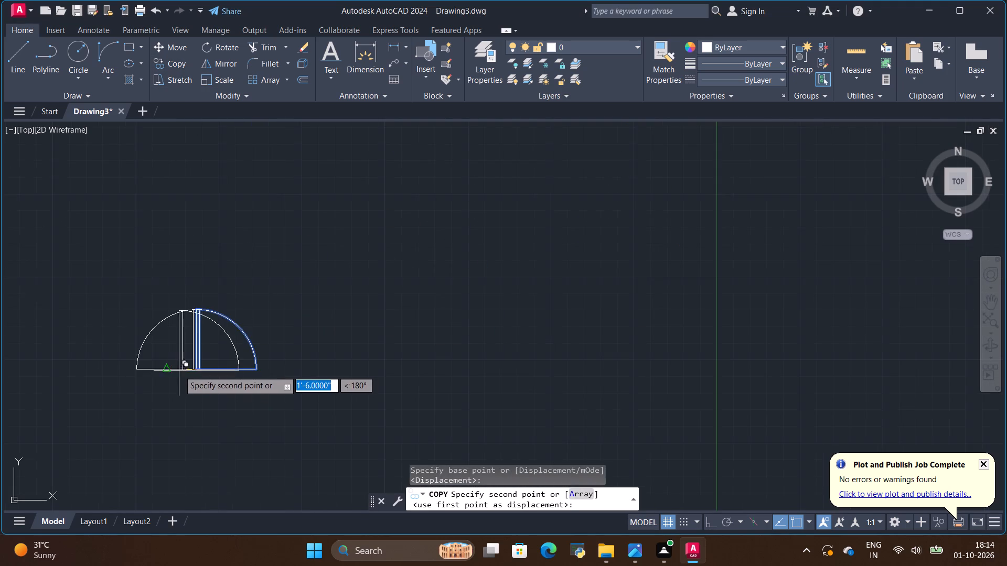
scroll(179, 371, down, 3)
scroll(548, 402, up, 3)
scroll(465, 370, up, 2)
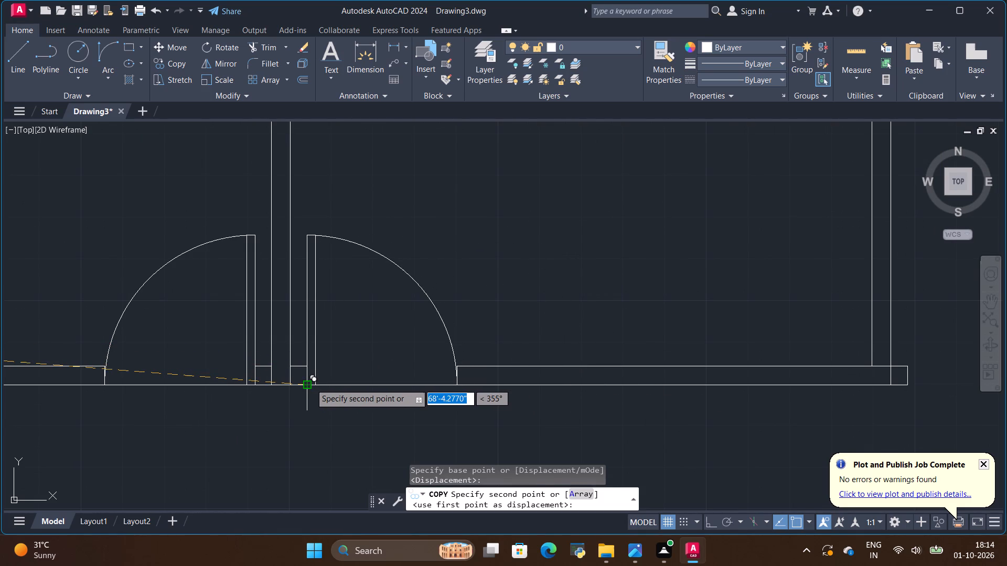
click(310, 384)
Place another copy of the east-swinging door at the west jamb of the northeast small room's doorway.
scroll(307, 386, down, 3)
scroll(344, 338, down, 2)
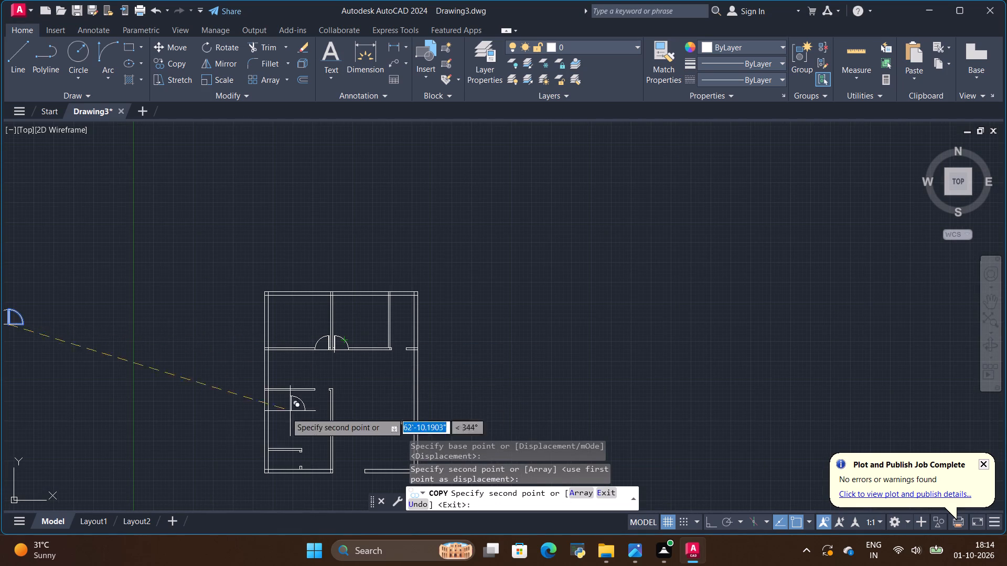
scroll(440, 349, up, 3)
scroll(191, 334, up, 3)
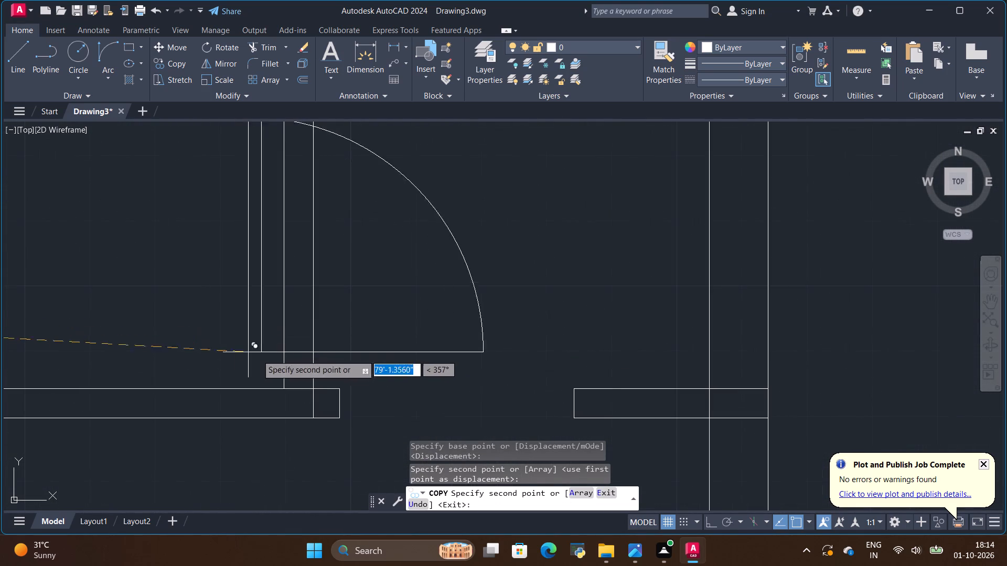
click(341, 415)
Place another copy of the east-swinging door at the lower corner of the west jamb of the southeast room's doorway, ending the copy.
scroll(295, 359, down, 4)
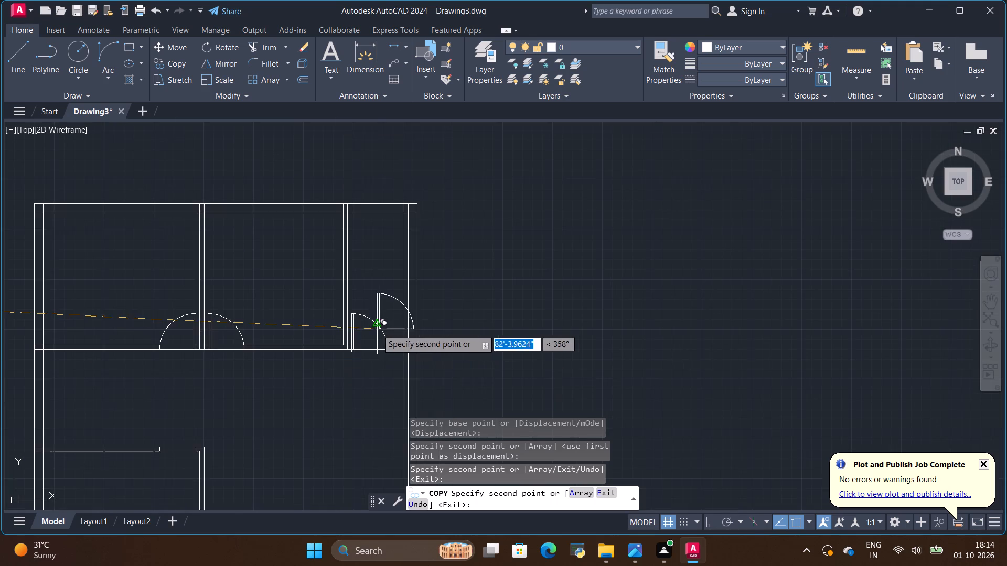
scroll(381, 320, down, 3)
scroll(335, 404, up, 3)
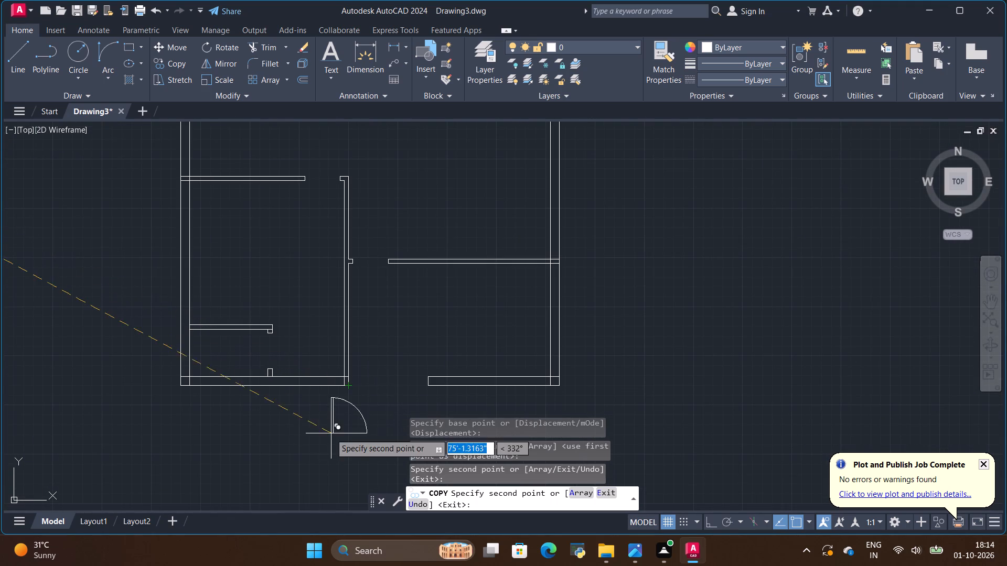
scroll(357, 245, up, 3)
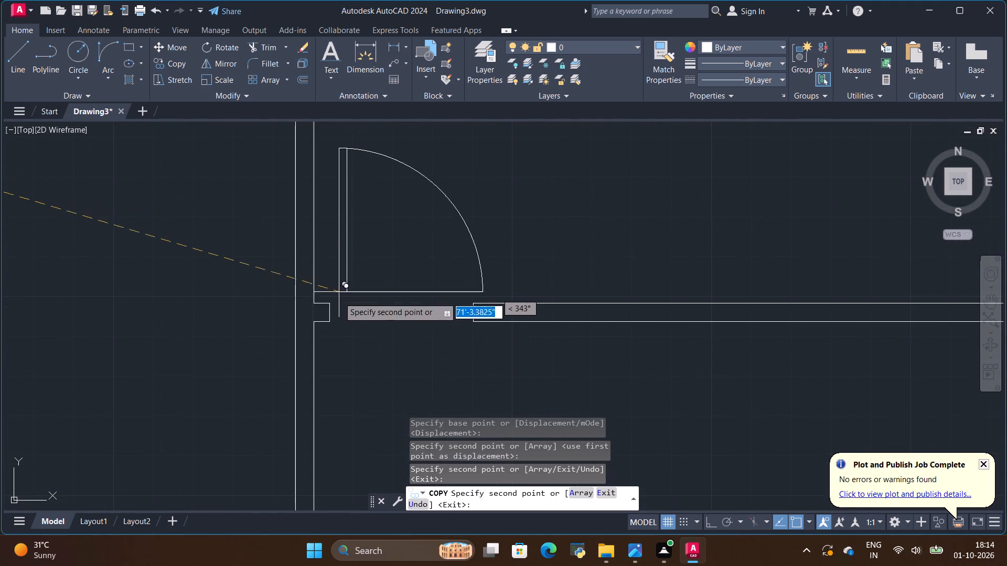
click(330, 321)
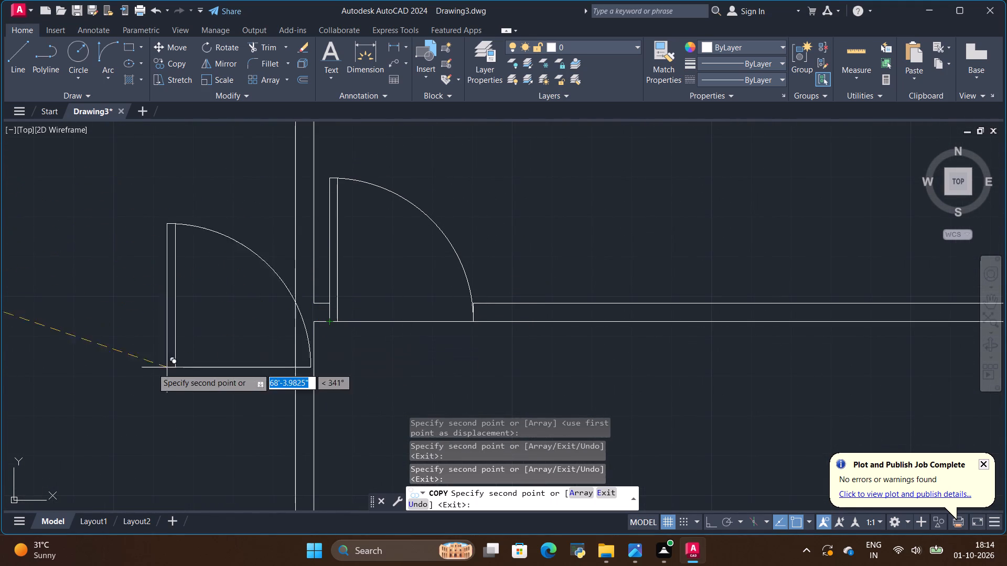
key(Escape)
Mirror the spare east-swinging door symbol outside the plan about the horizontal line along its base, keeping the source.
scroll(350, 349, down, 5)
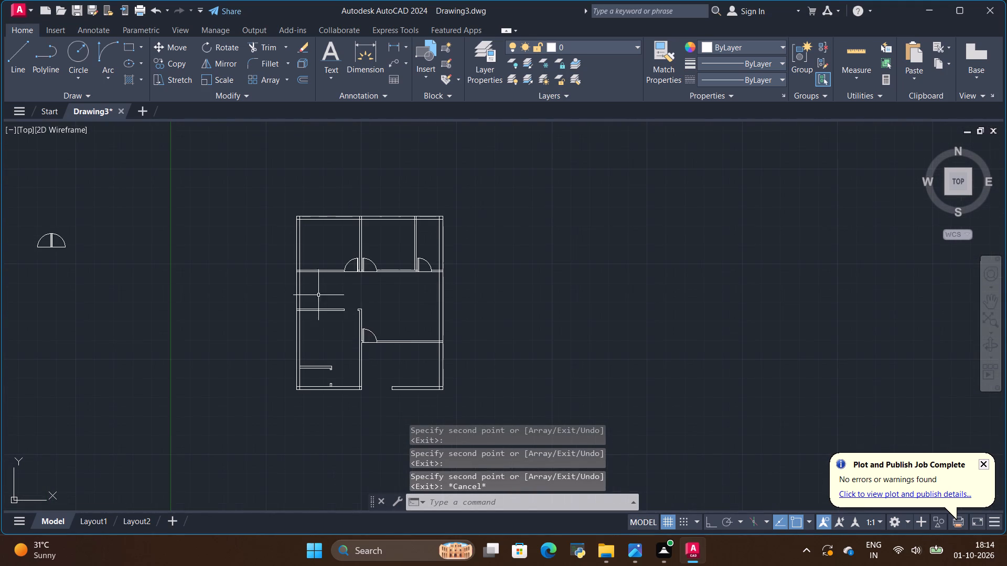
scroll(329, 301, up, 2)
scroll(328, 309, down, 2)
scroll(421, 305, down, 2)
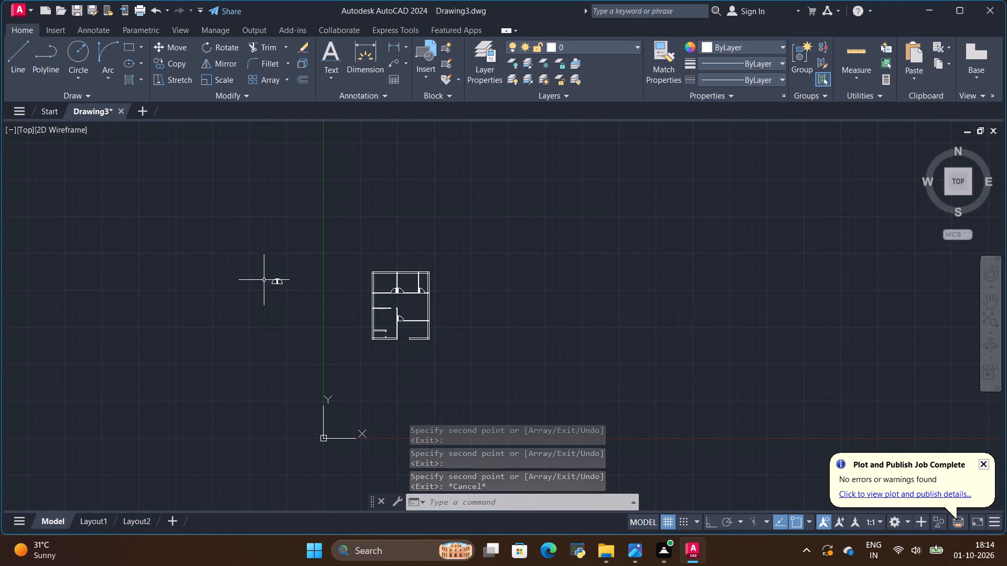
scroll(265, 277, up, 3)
scroll(316, 277, up, 3)
click(276, 310)
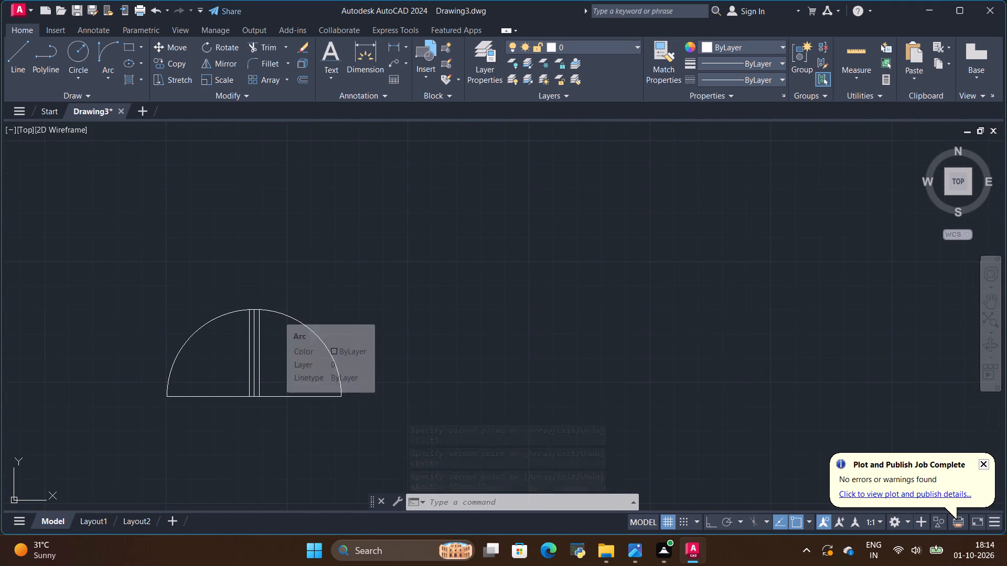
click(226, 64)
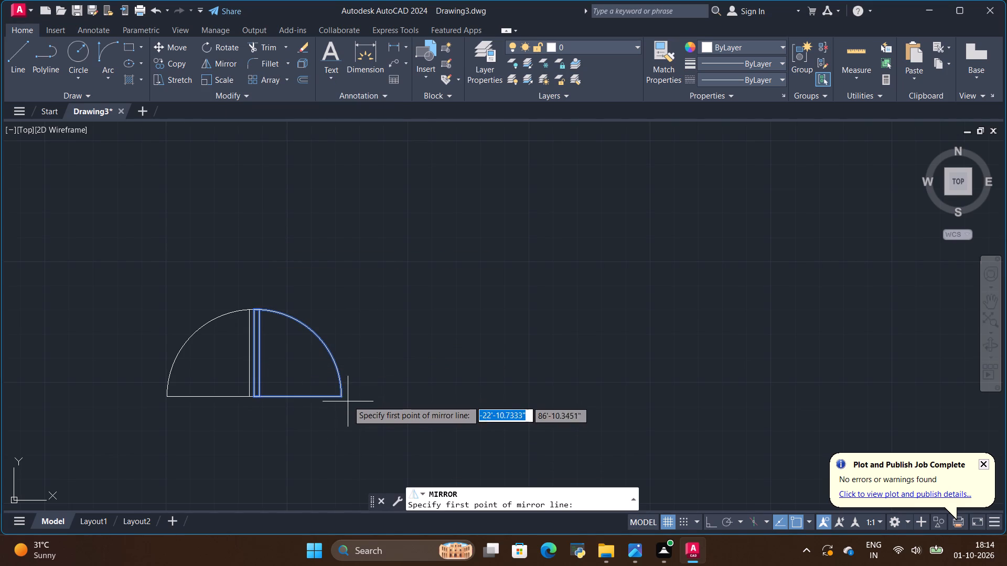
click(341, 395)
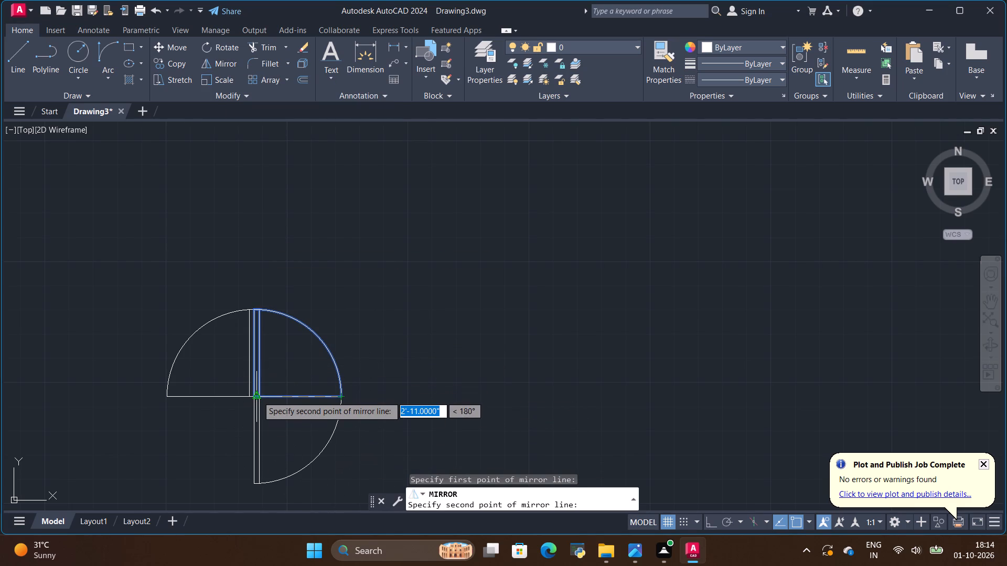
click(258, 396)
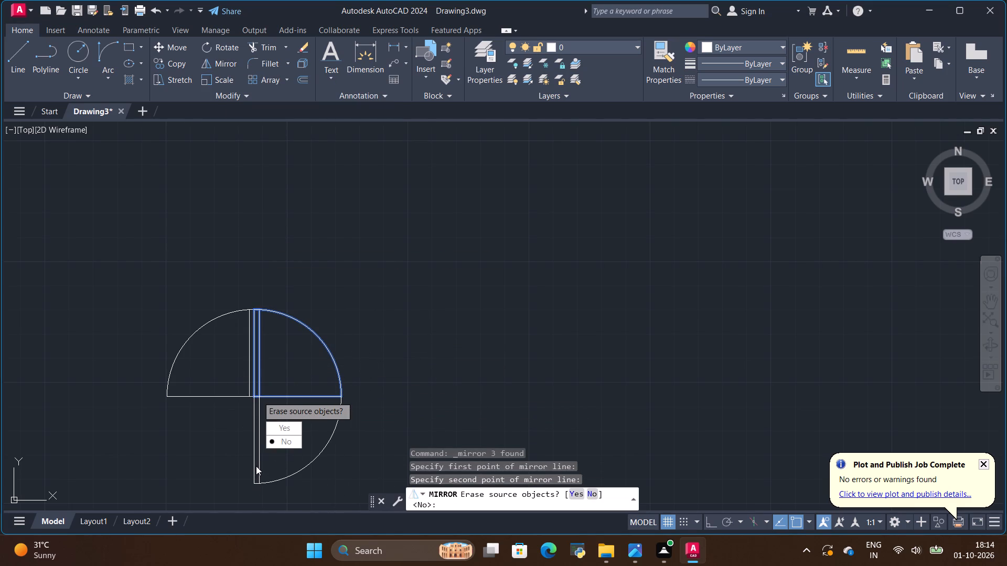
key(Return)
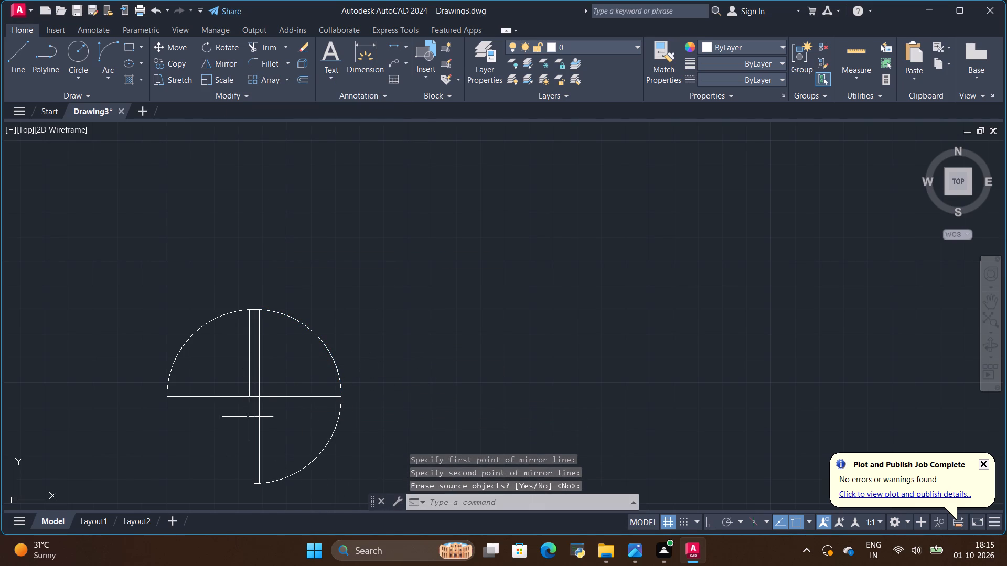
Mirror the new downward east-swinging door about the vertical line along its leaf's outer edge, keeping the source.
click(252, 408)
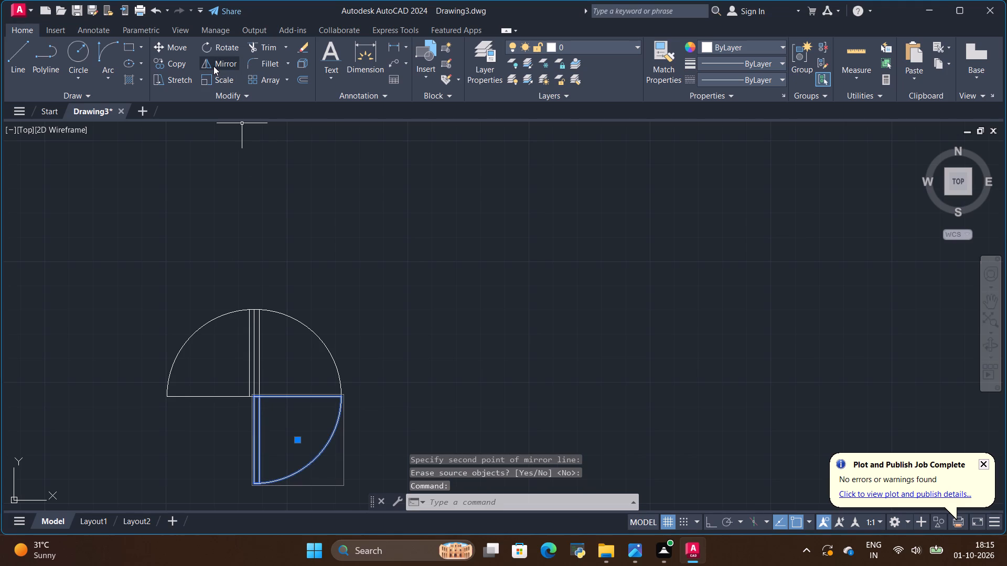
click(213, 66)
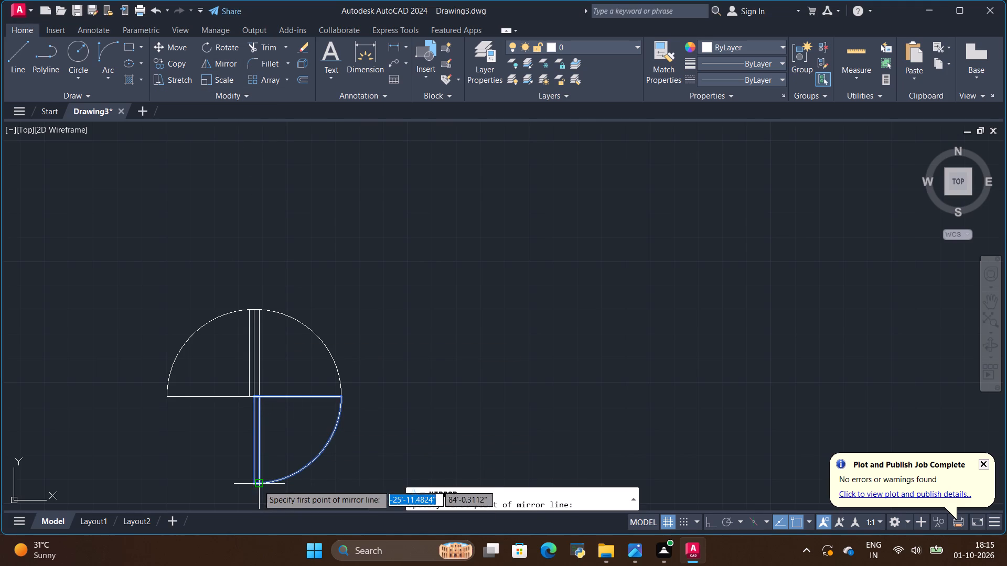
click(253, 481)
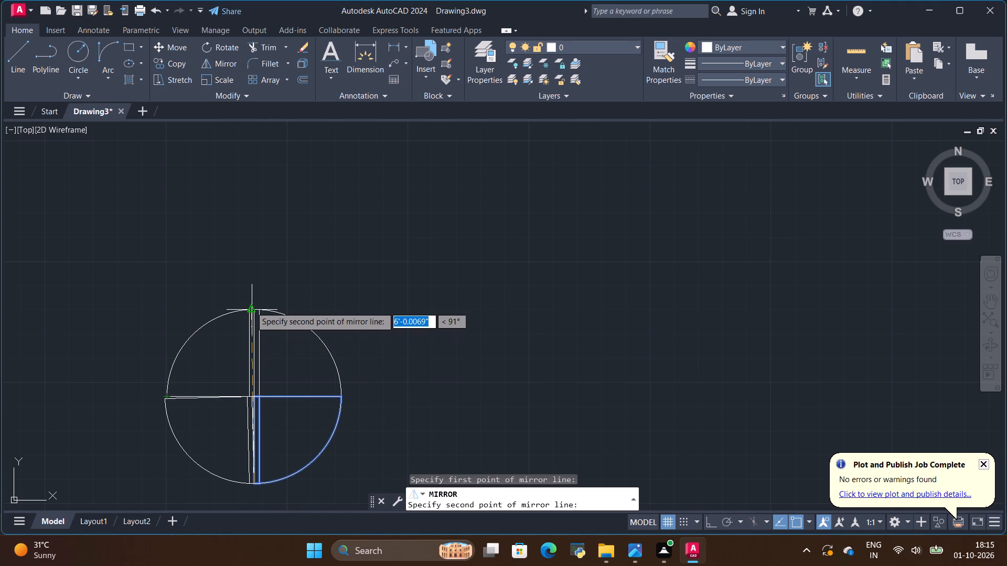
scroll(251, 307, up, 2)
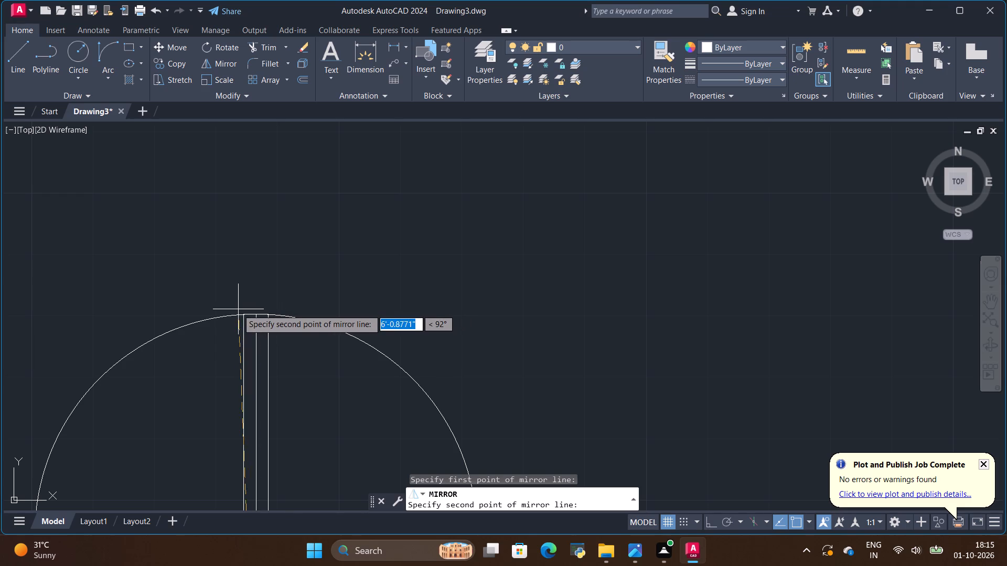
scroll(258, 308, down, 2)
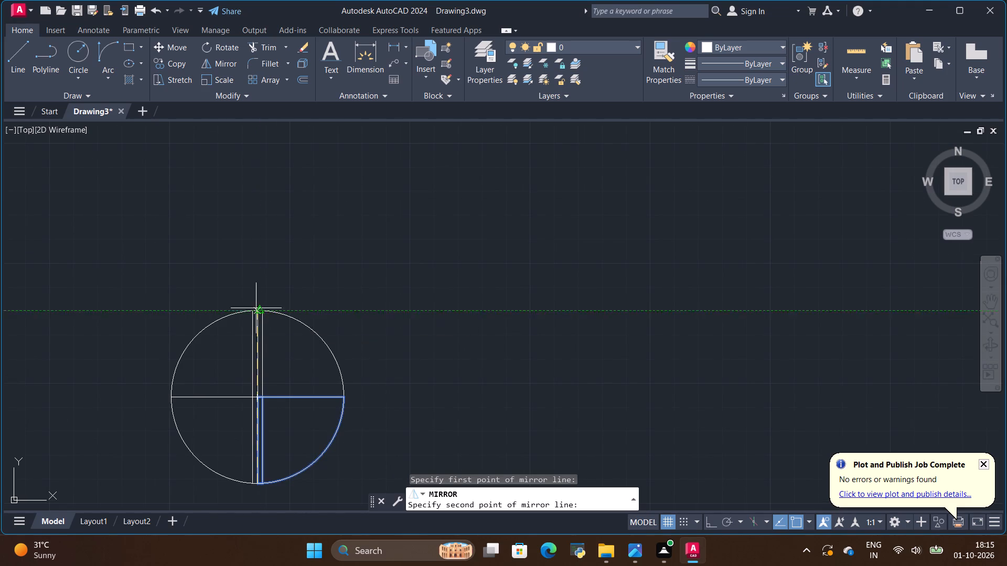
scroll(260, 310, up, 1)
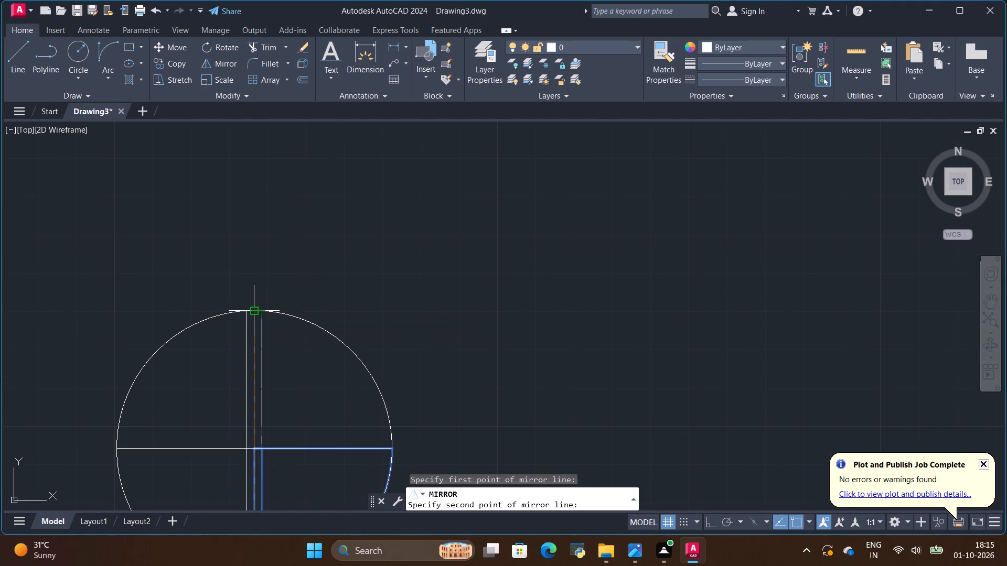
click(251, 311)
key(Return)
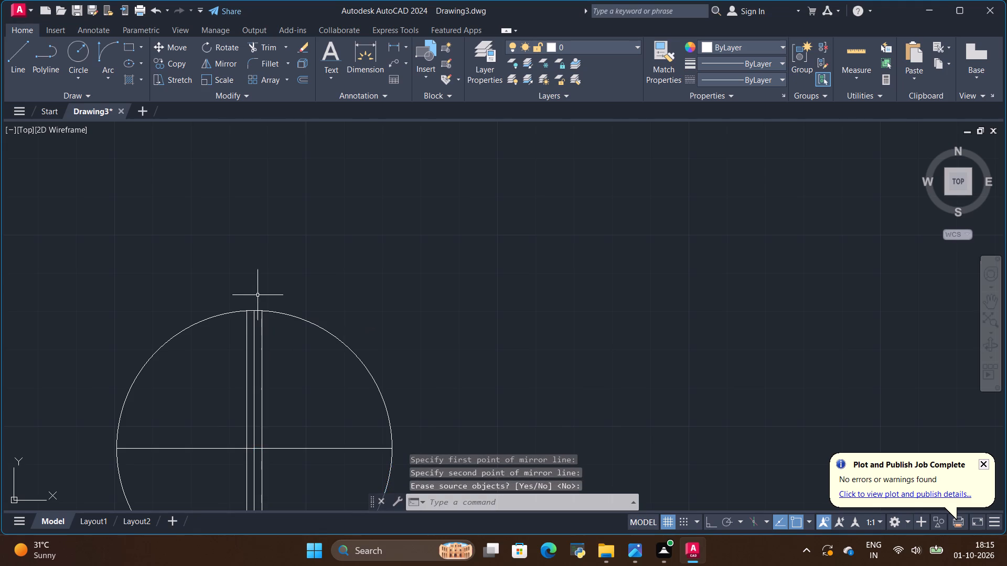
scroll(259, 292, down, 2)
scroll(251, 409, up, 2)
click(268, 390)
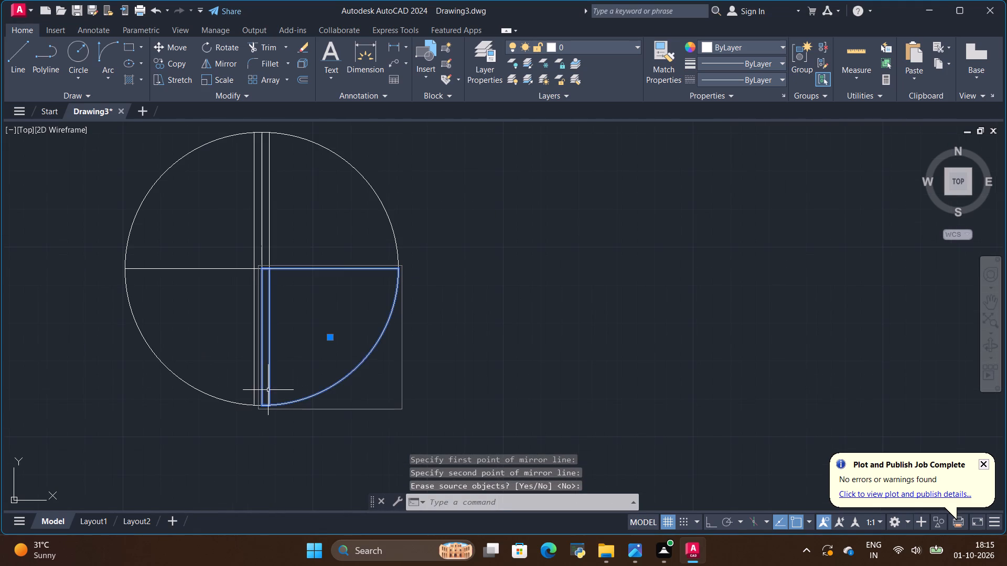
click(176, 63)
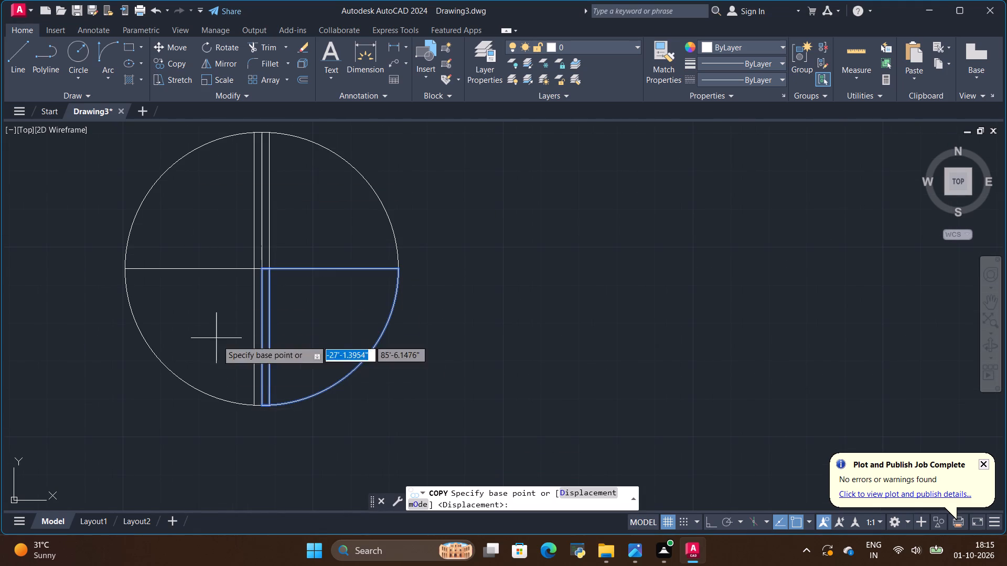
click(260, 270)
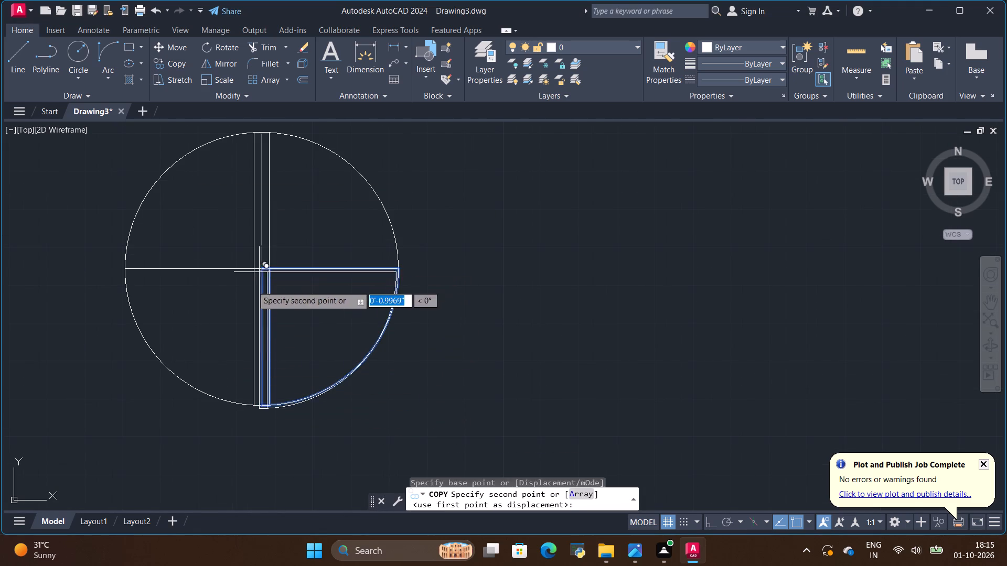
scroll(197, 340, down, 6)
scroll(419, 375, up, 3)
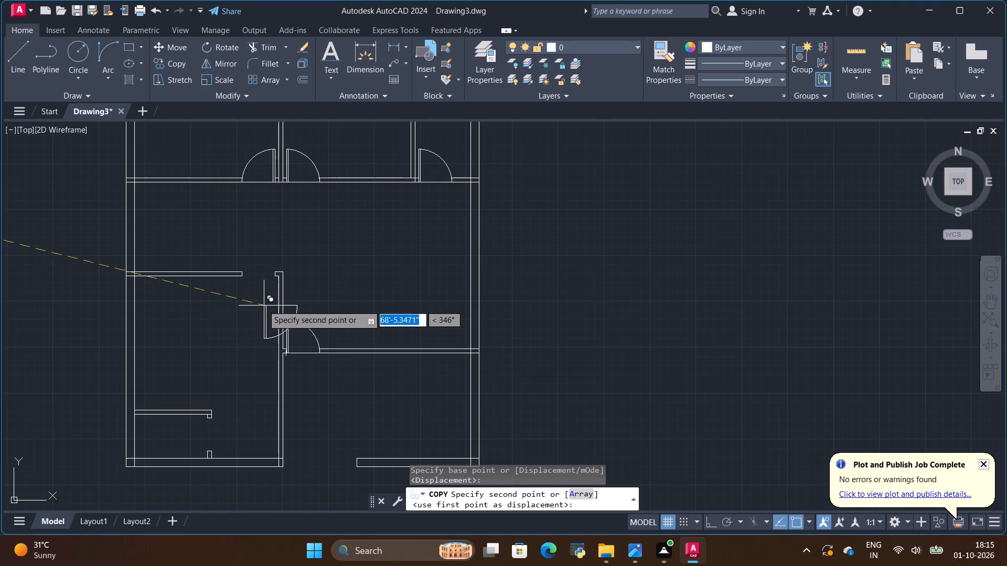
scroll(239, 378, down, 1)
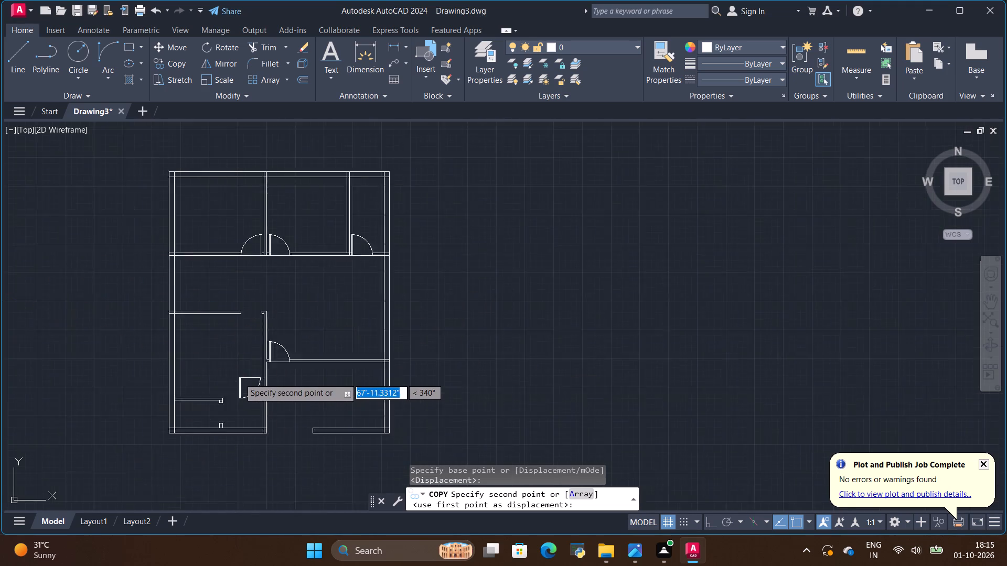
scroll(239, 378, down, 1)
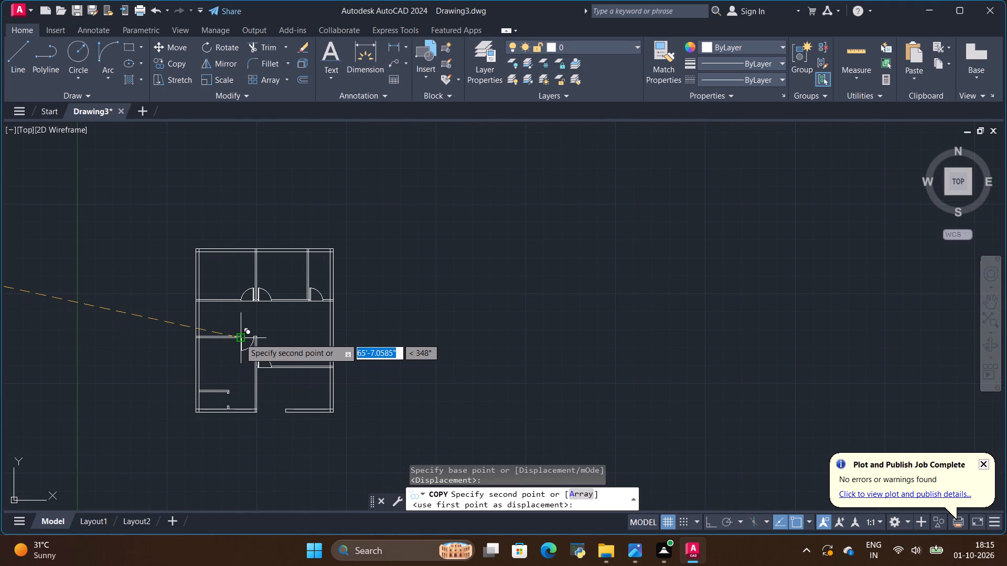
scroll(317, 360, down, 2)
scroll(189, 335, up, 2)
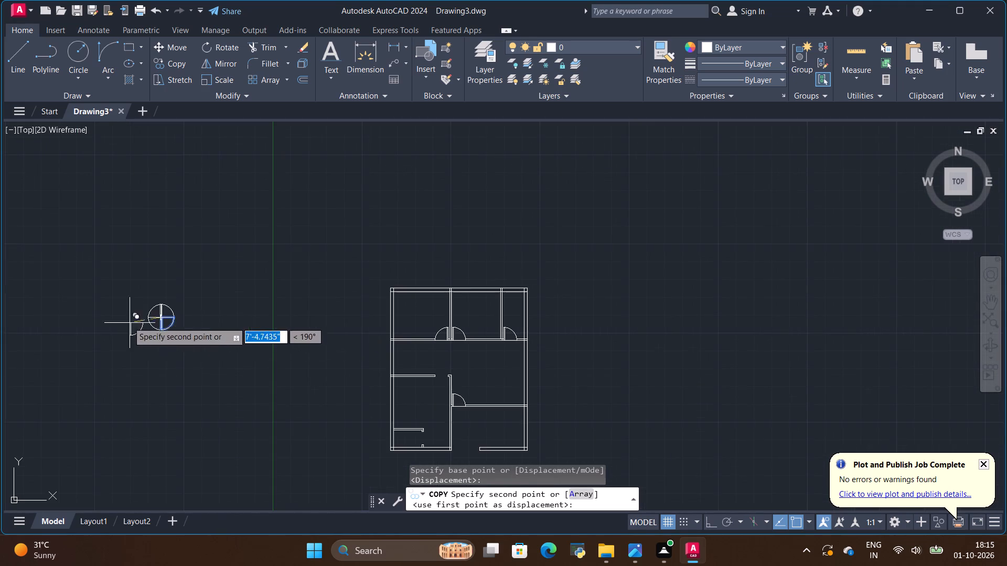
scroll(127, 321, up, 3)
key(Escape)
Copy the downward west-swinging door from its leaf's upper-right corner to the upper corner of the east jamb of the southwest room's doorway.
scroll(221, 317, up, 2)
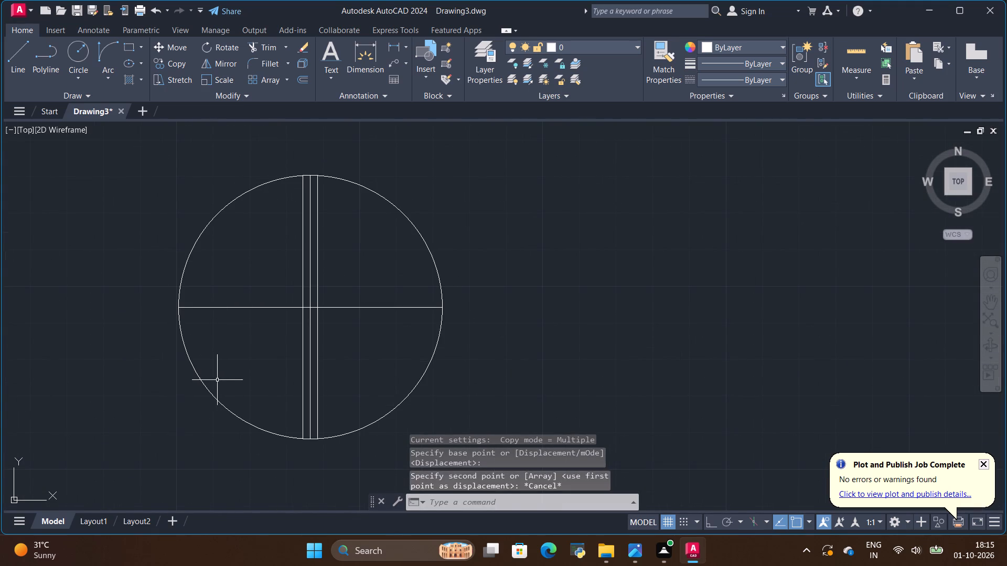
click(210, 391)
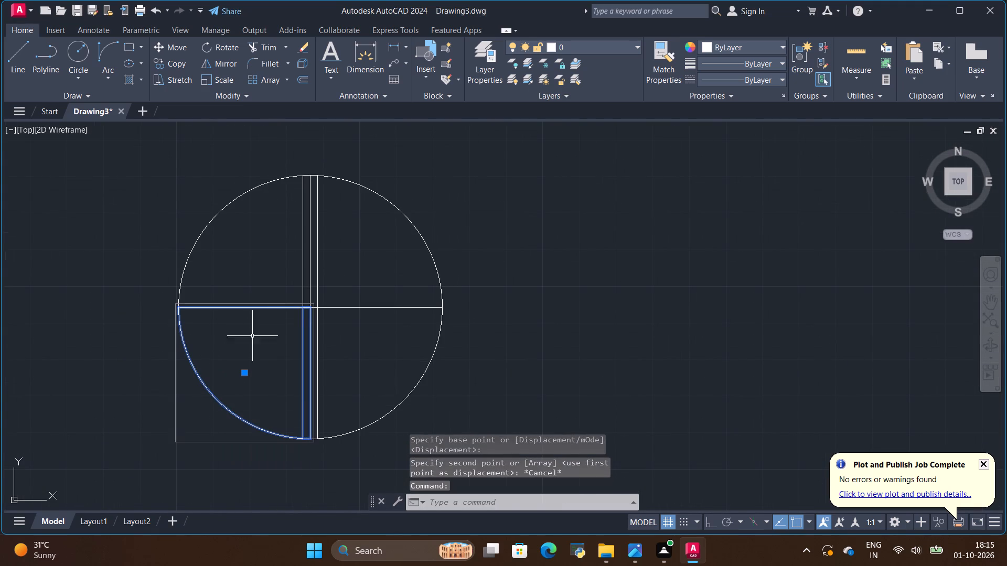
click(179, 64)
scroll(307, 307, up, 3)
click(313, 310)
scroll(294, 301, down, 5)
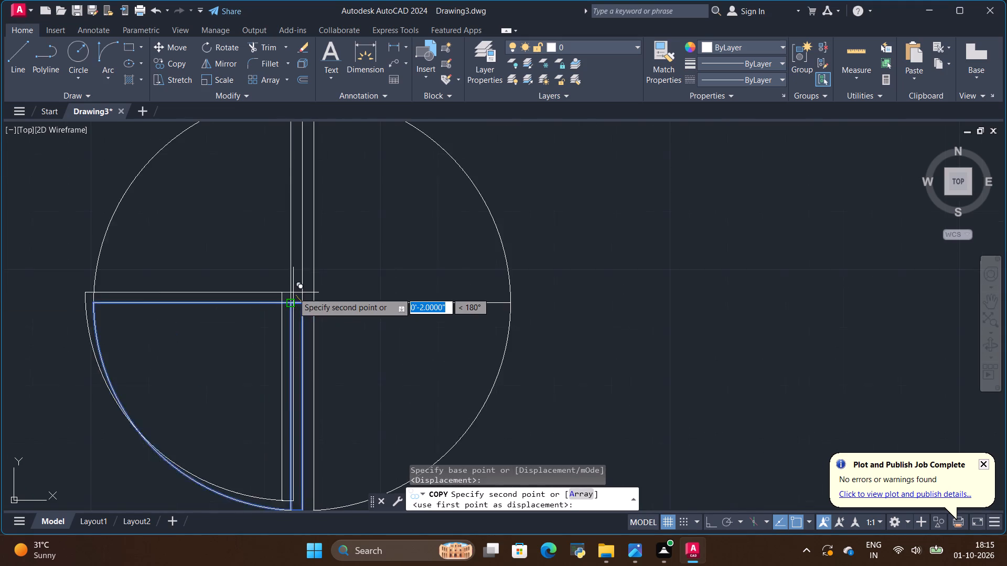
scroll(293, 292, down, 6)
scroll(517, 322, up, 2)
scroll(450, 367, up, 1)
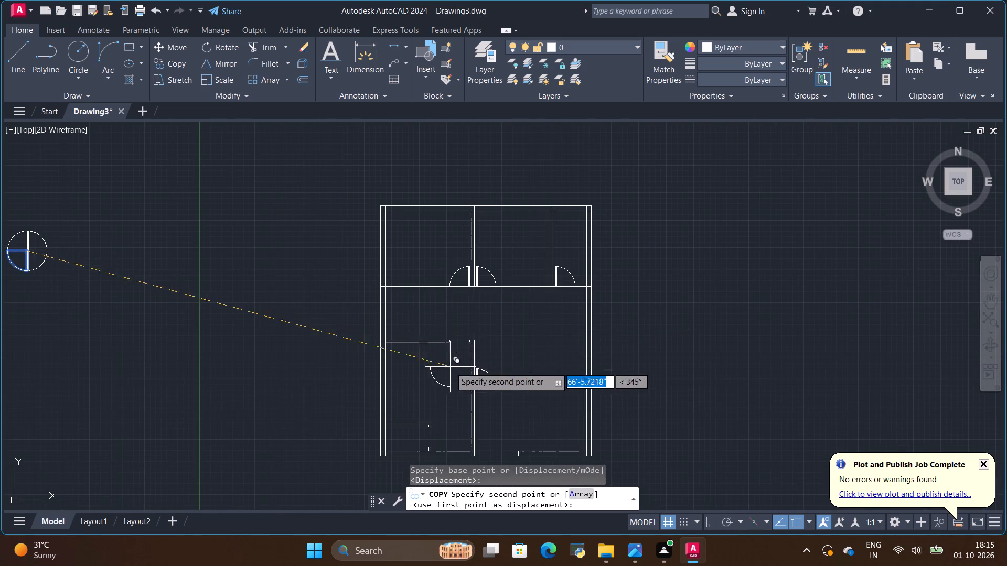
scroll(450, 367, up, 1)
scroll(467, 328, up, 2)
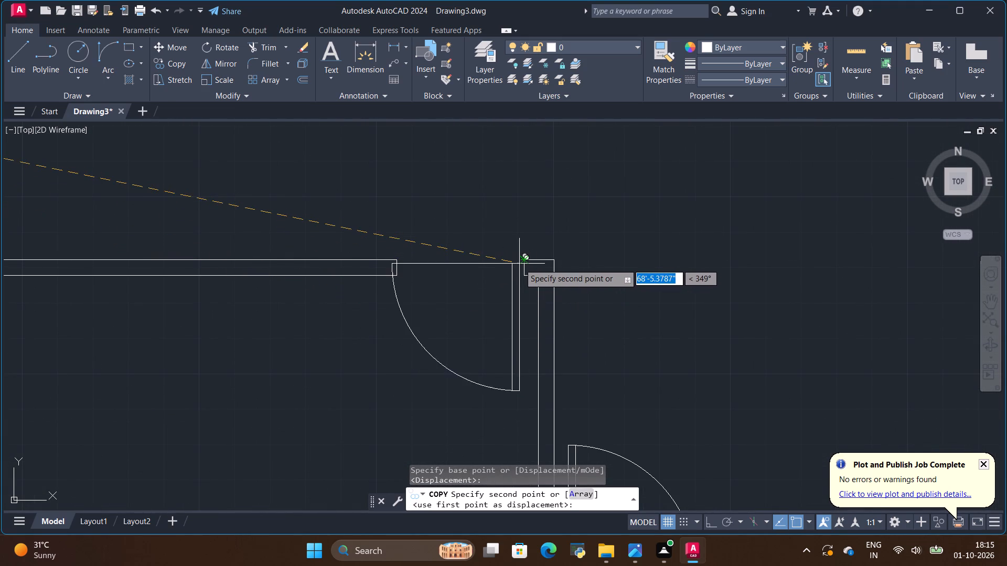
click(522, 260)
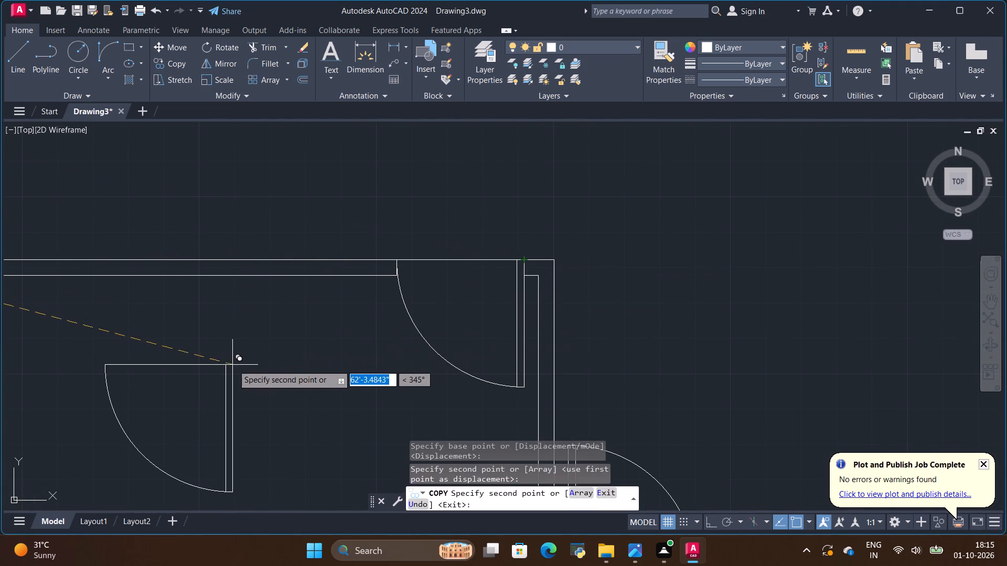
End the copy of the downward west-swinging door without placing another one.
scroll(238, 362, down, 2)
scroll(321, 327, down, 2)
scroll(283, 424, up, 1)
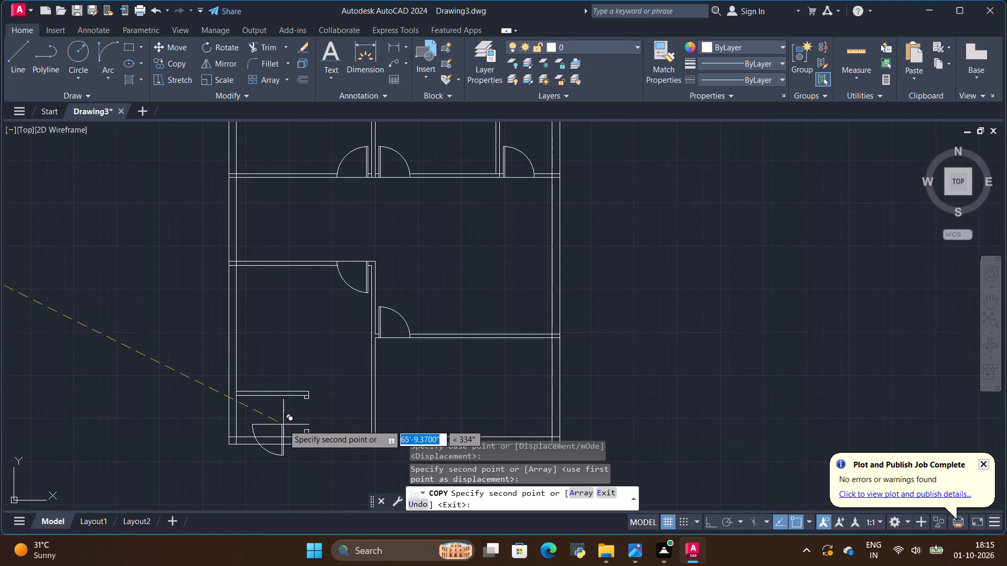
scroll(318, 408, down, 2)
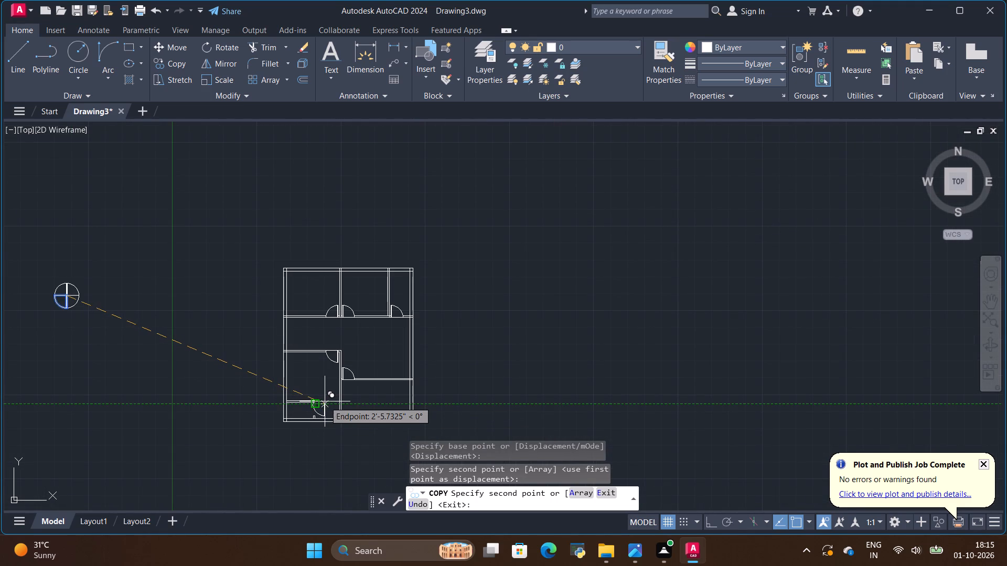
scroll(353, 368, down, 2)
scroll(358, 370, up, 3)
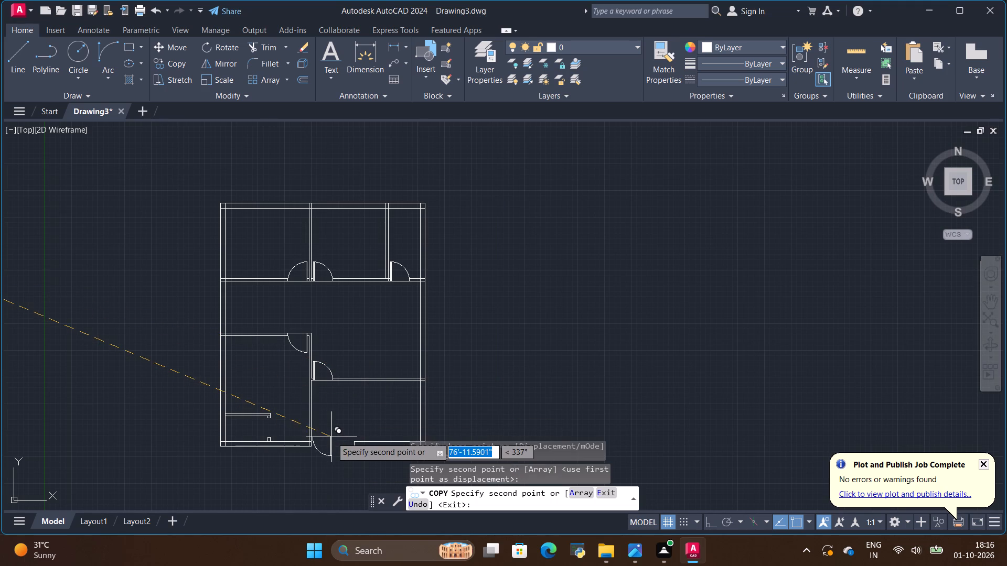
key(Escape)
Compare the remaining doorway between the partition stubs in the southwest room with the four spare door symbols outside the plan.
scroll(248, 444, up, 2)
scroll(483, 359, down, 3)
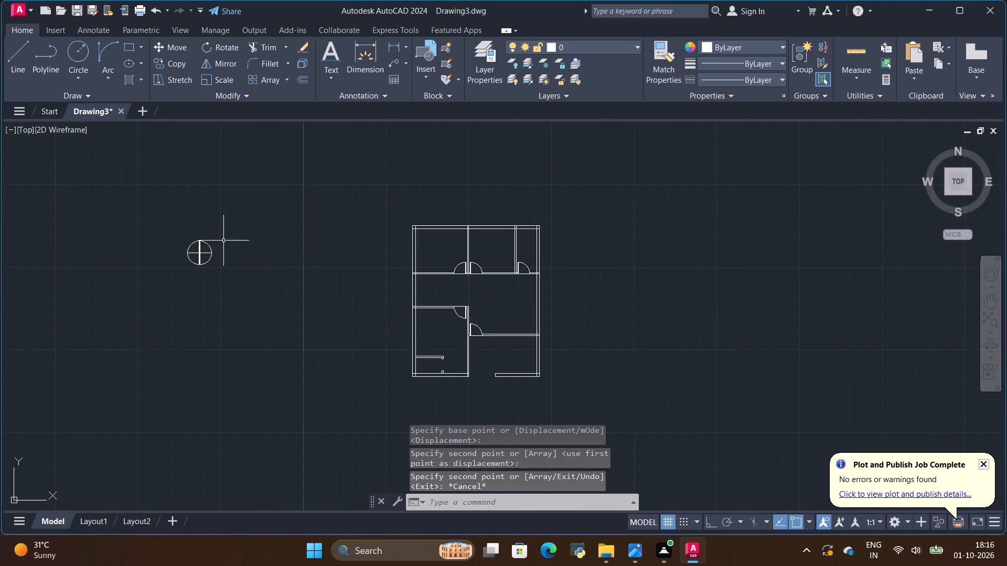
scroll(192, 239, up, 4)
scroll(186, 268, down, 1)
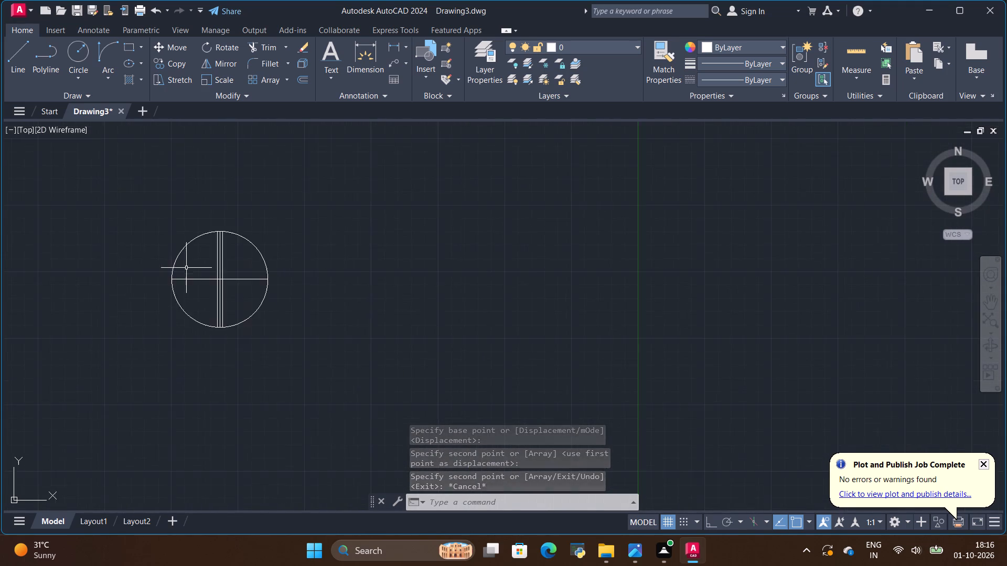
scroll(186, 268, down, 2)
scroll(185, 300, up, 2)
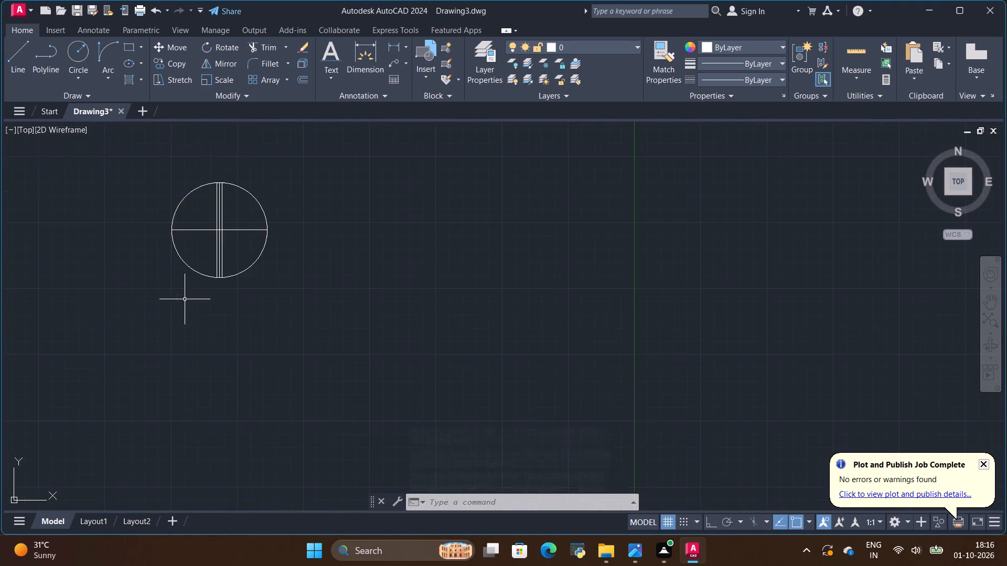
scroll(185, 299, down, 3)
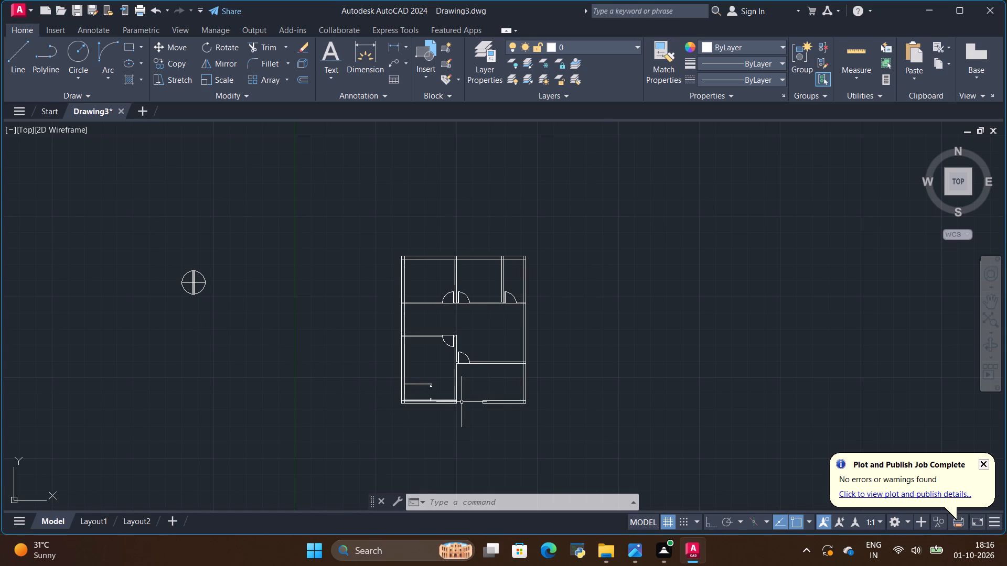
scroll(465, 402, up, 2)
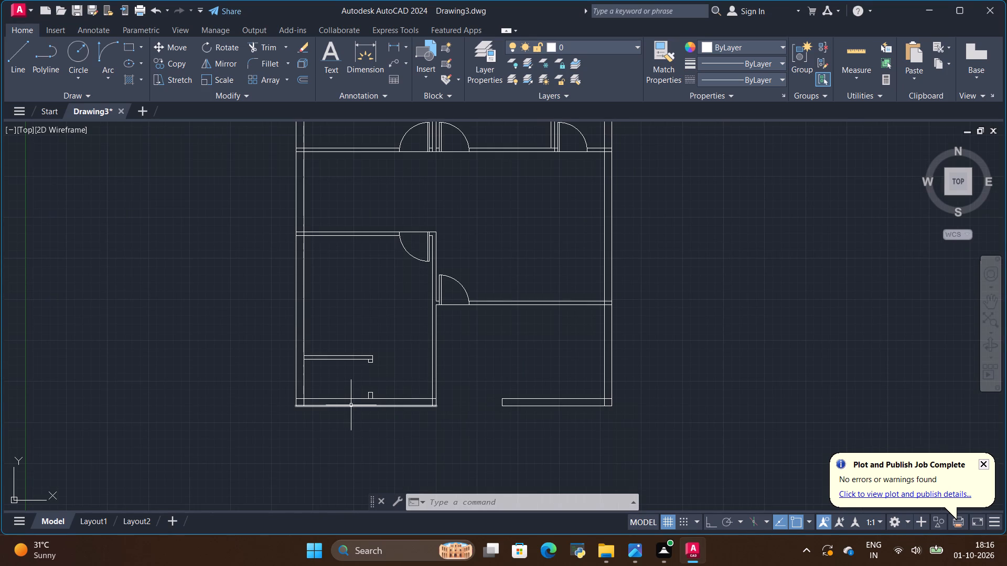
scroll(350, 405, down, 2)
scroll(104, 269, up, 2)
scroll(136, 298, up, 2)
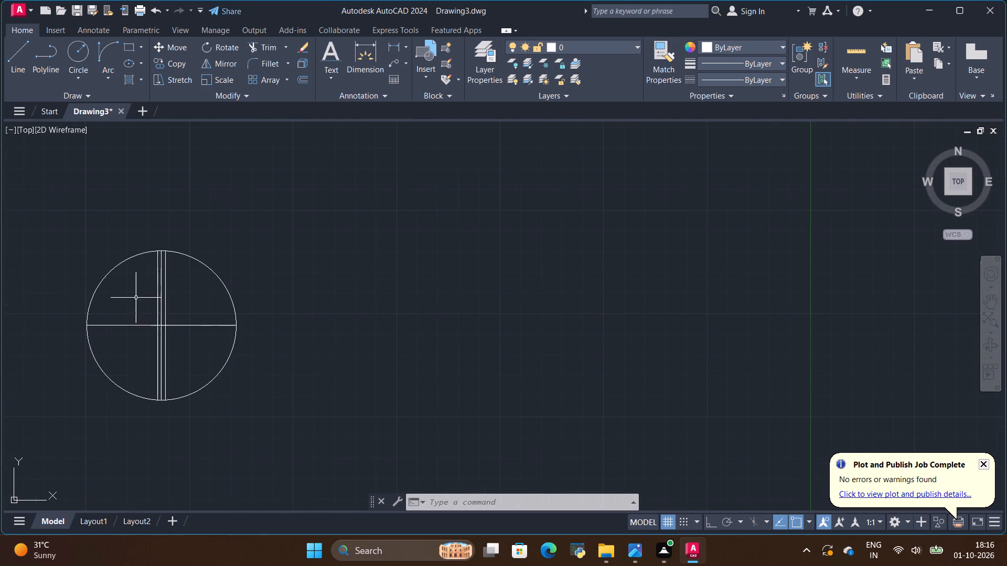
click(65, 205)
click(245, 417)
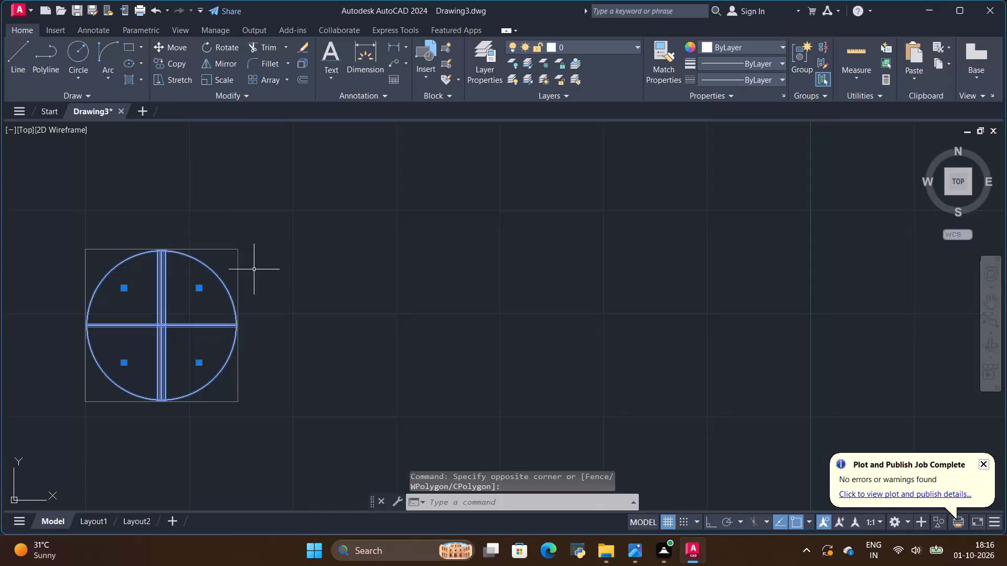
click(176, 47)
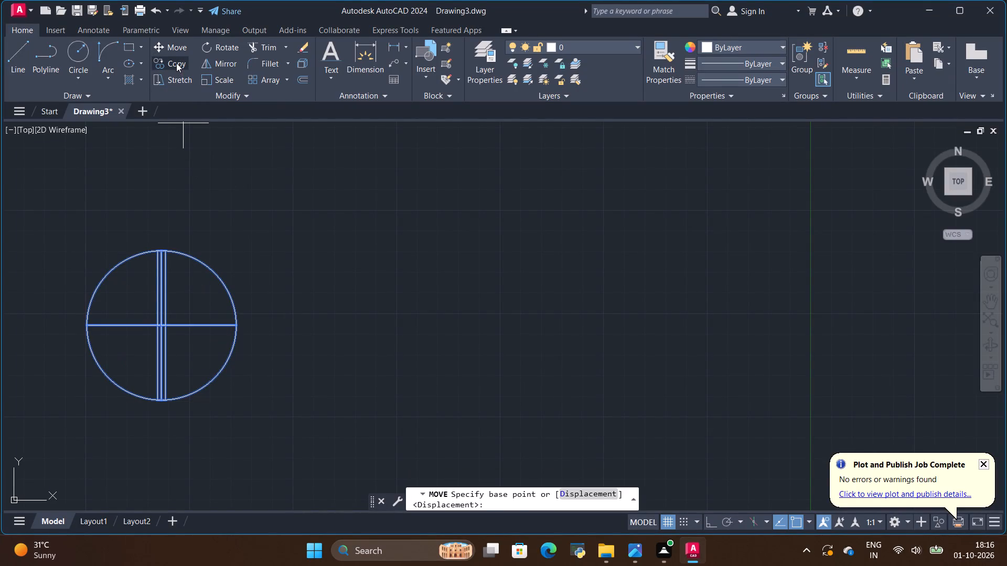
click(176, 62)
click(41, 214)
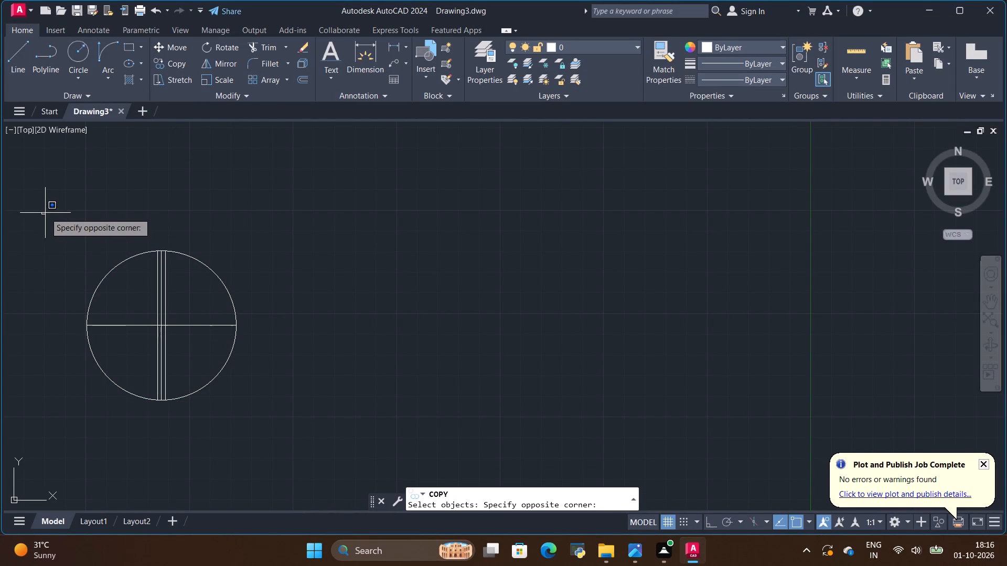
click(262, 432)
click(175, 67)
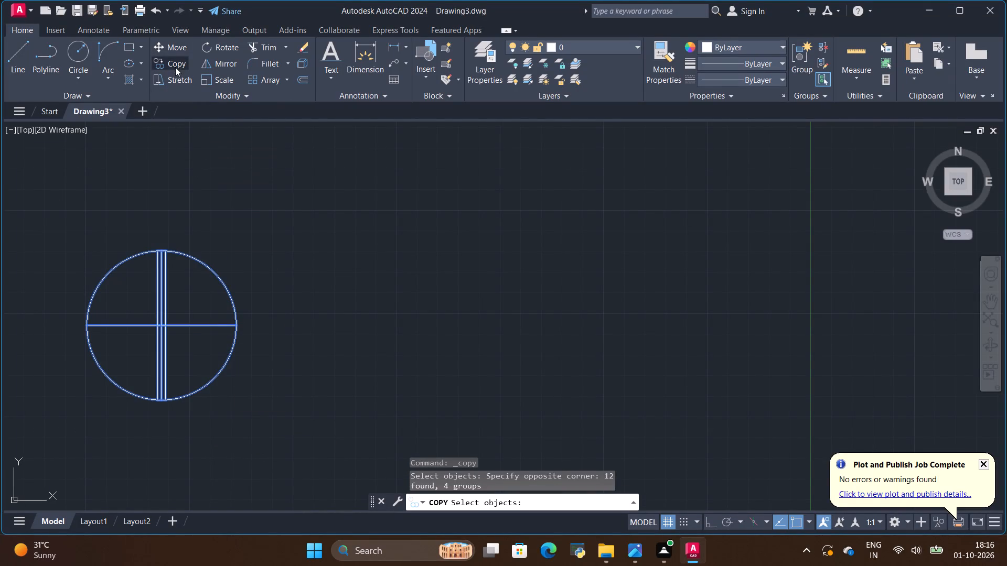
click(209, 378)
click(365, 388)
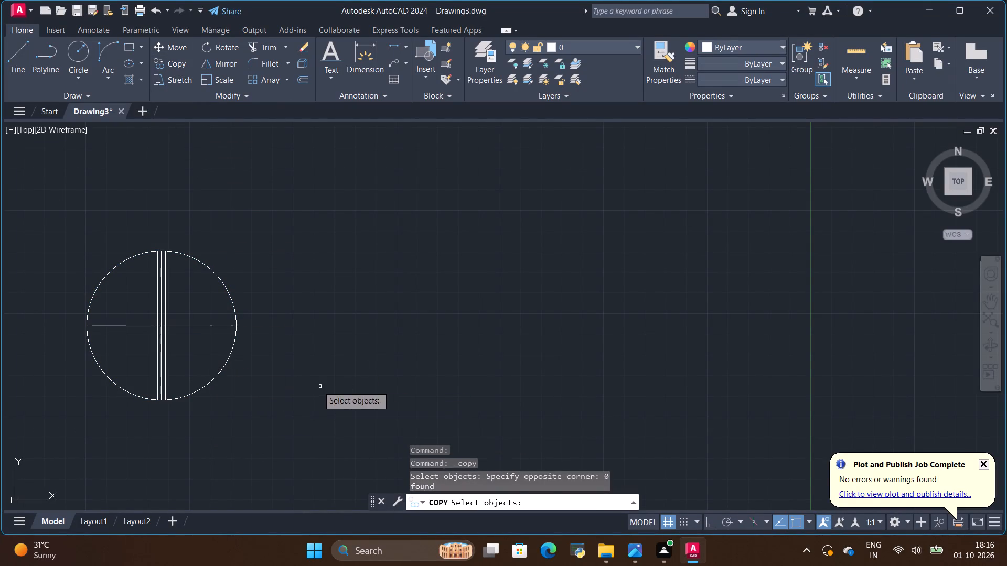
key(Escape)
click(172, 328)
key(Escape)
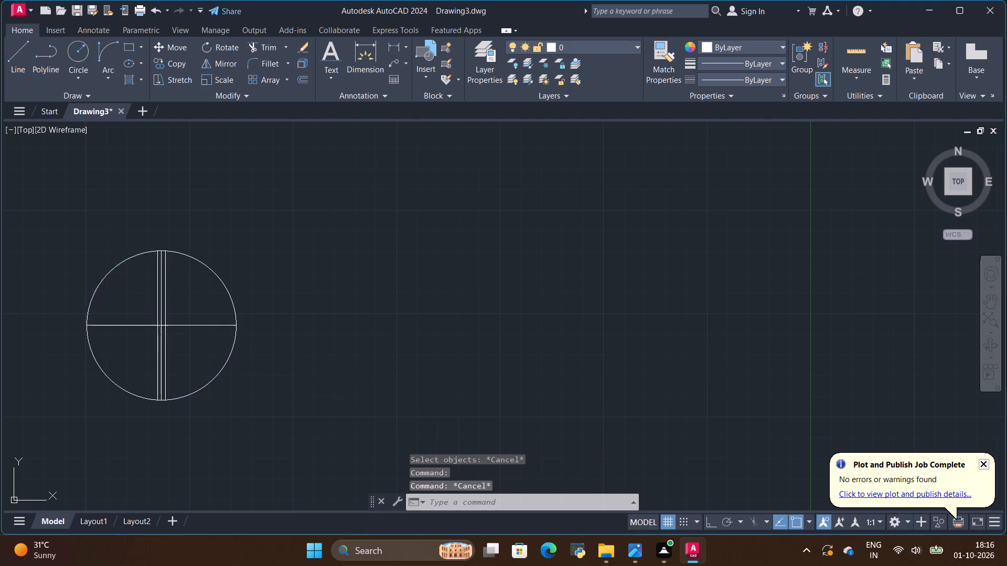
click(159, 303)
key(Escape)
Copy the four spare door symbols by the lower end of the leaves to clear space east of them, outside the plan.
click(73, 231)
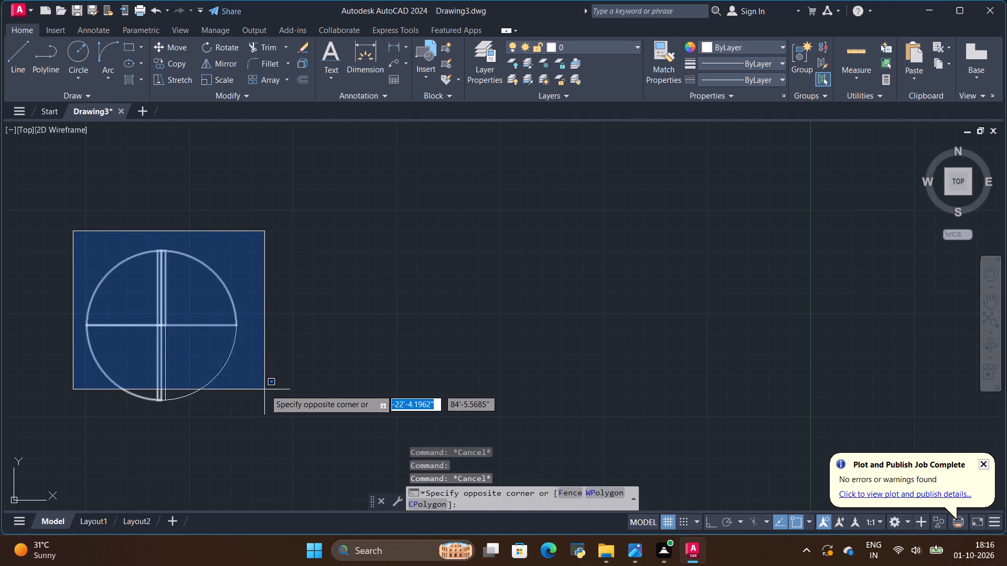
click(260, 388)
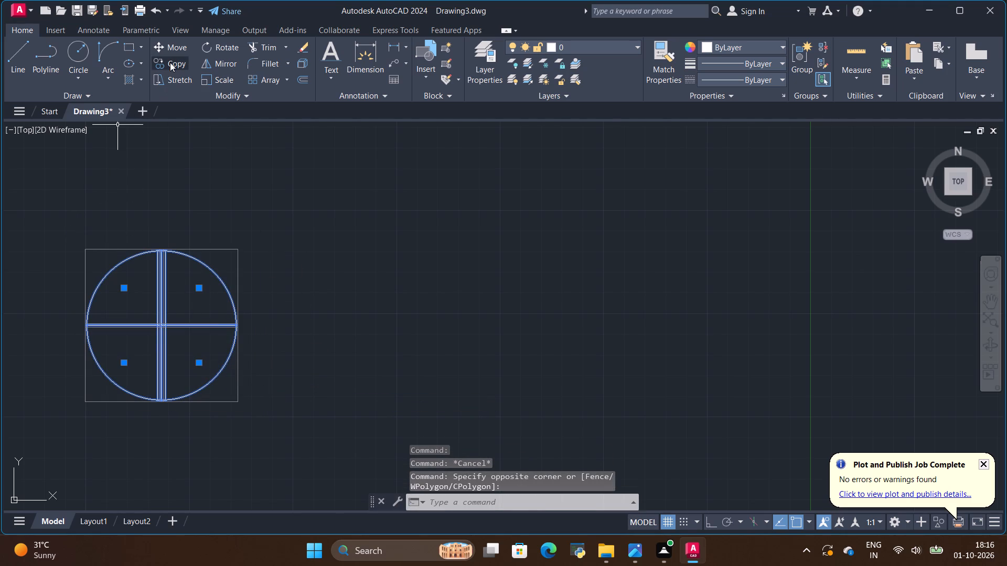
click(170, 62)
click(166, 401)
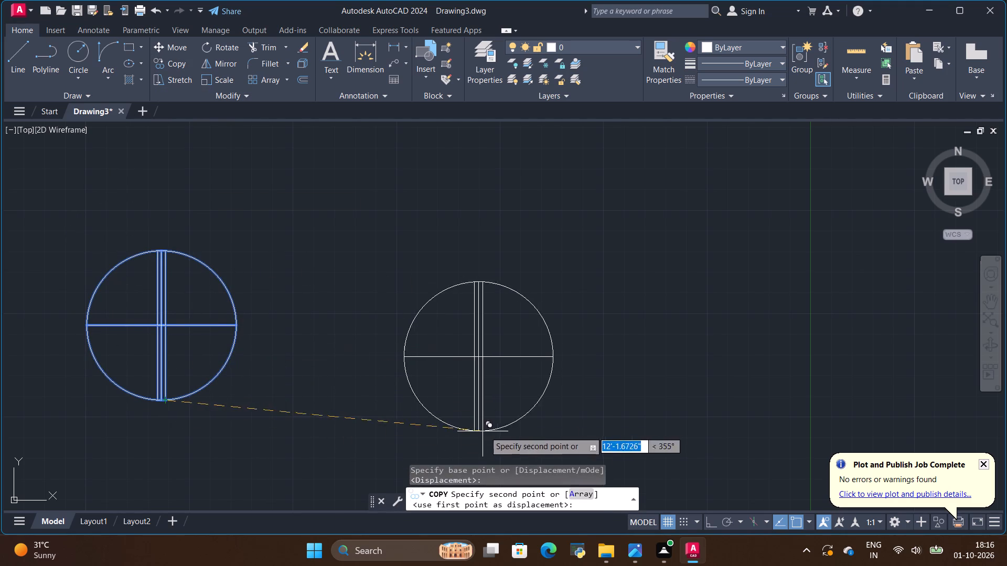
click(440, 392)
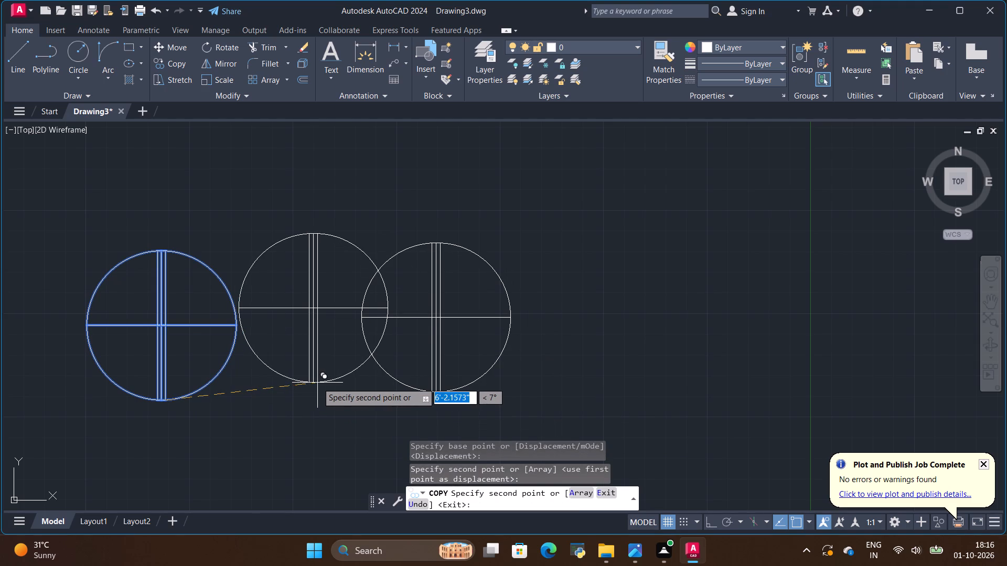
key(Escape)
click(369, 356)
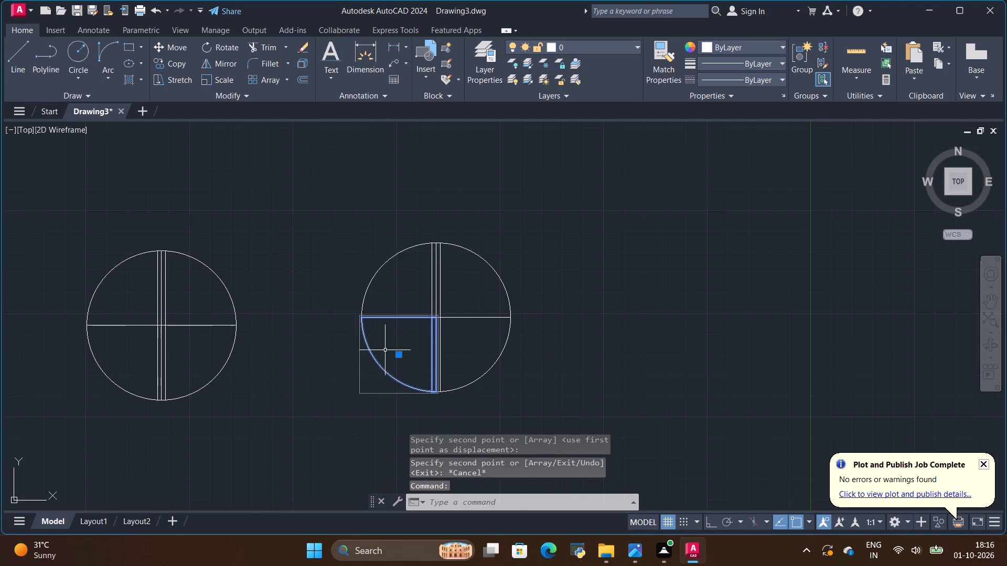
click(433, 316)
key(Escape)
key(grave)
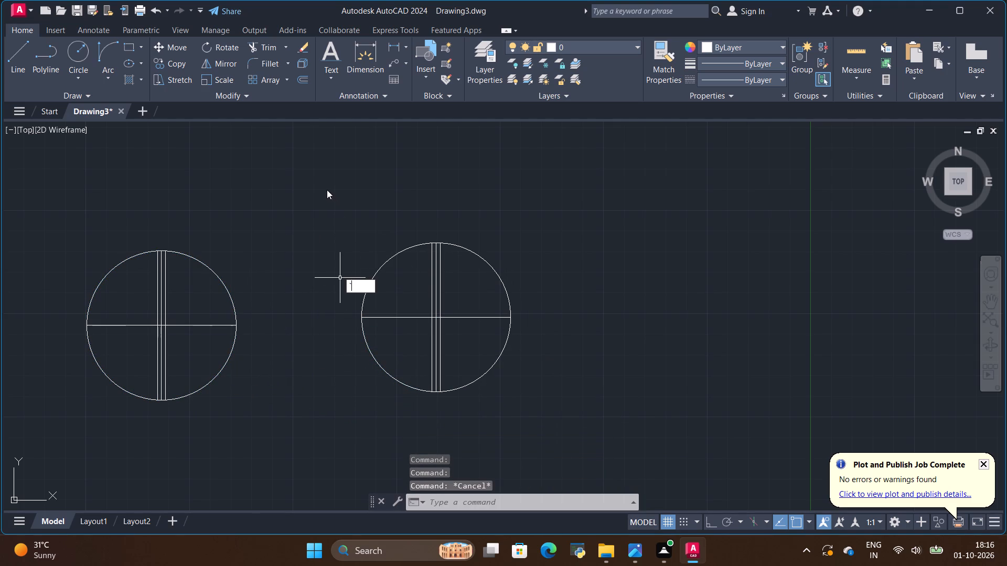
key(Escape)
Rotate the copied set of four door symbols 180° about the lower corner of its leaves, with Ortho on.
drag(324, 187, 337, 220)
click(526, 407)
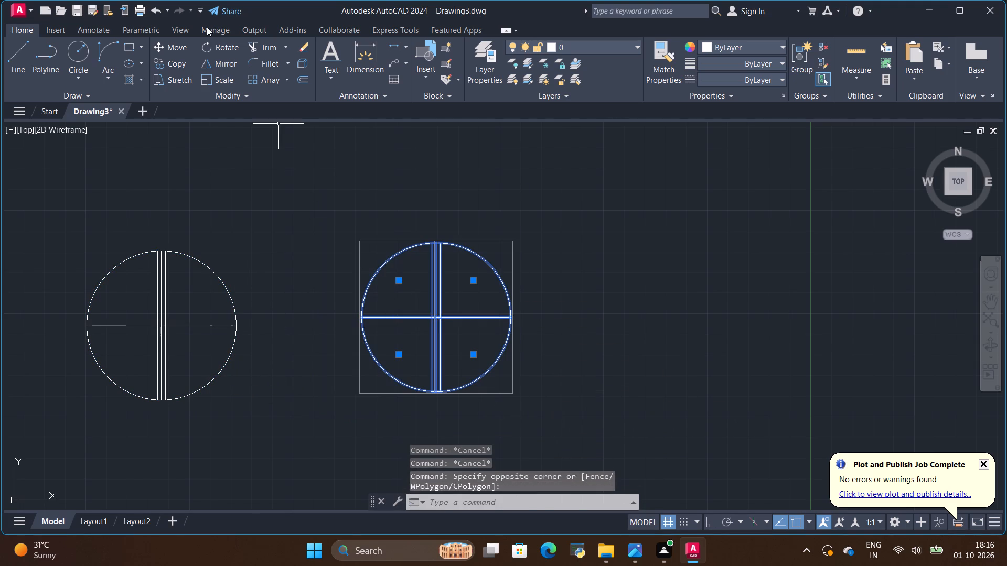
click(219, 47)
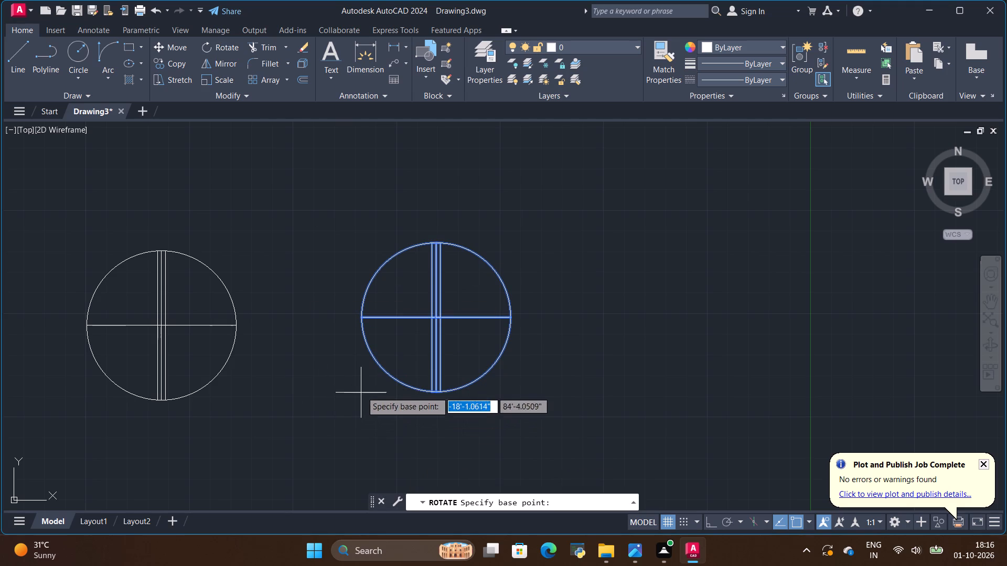
click(444, 394)
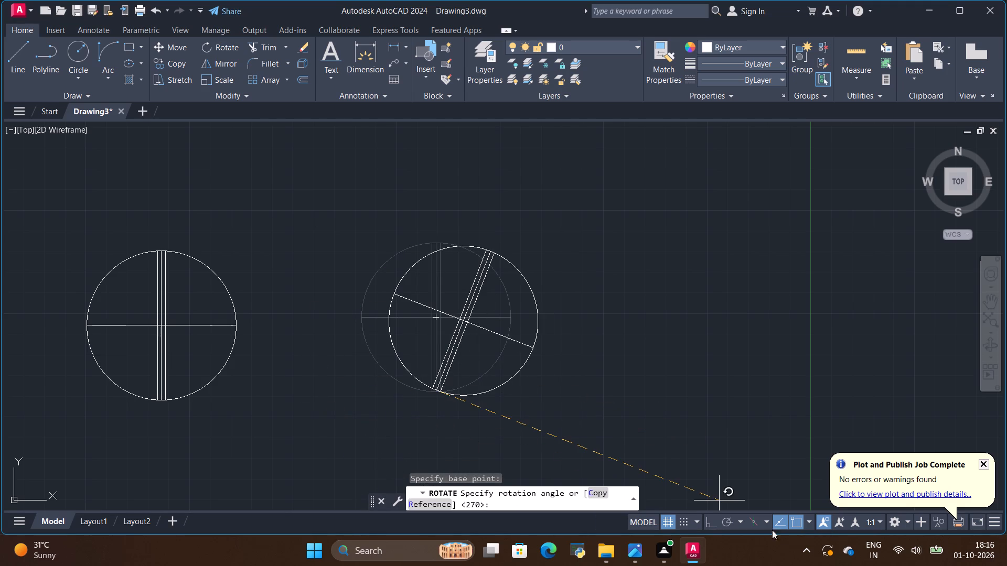
click(708, 524)
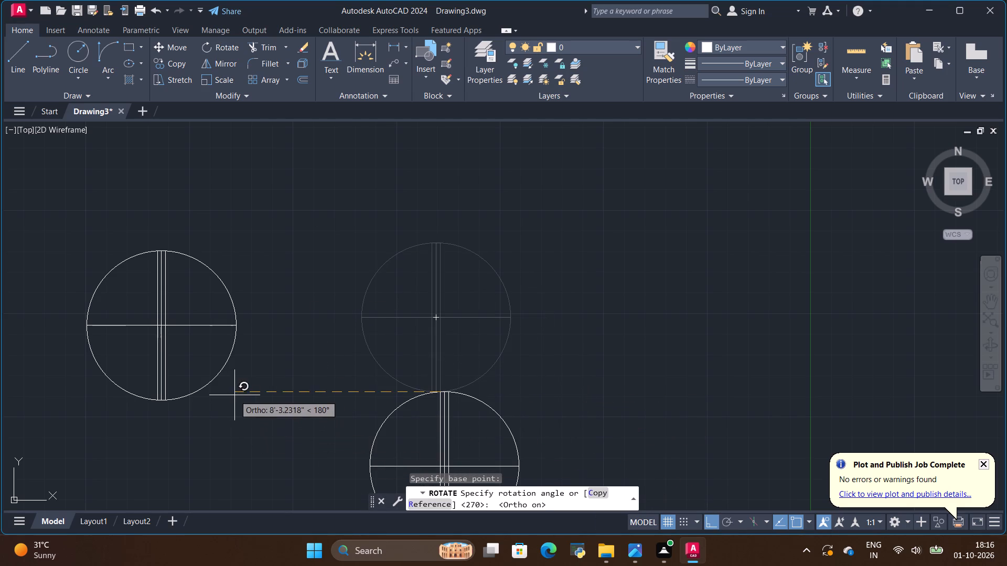
click(234, 395)
Rotate the copied set of door symbols a quarter turn clockwise about the lower end of its leaves, laying the leaves horizontal.
scroll(328, 335, down, 1)
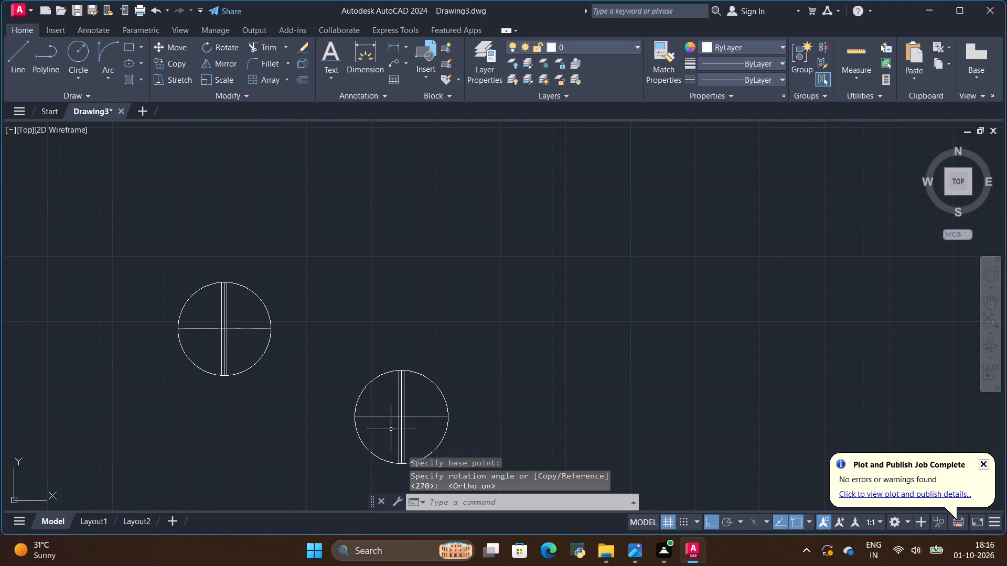
click(400, 409)
click(322, 318)
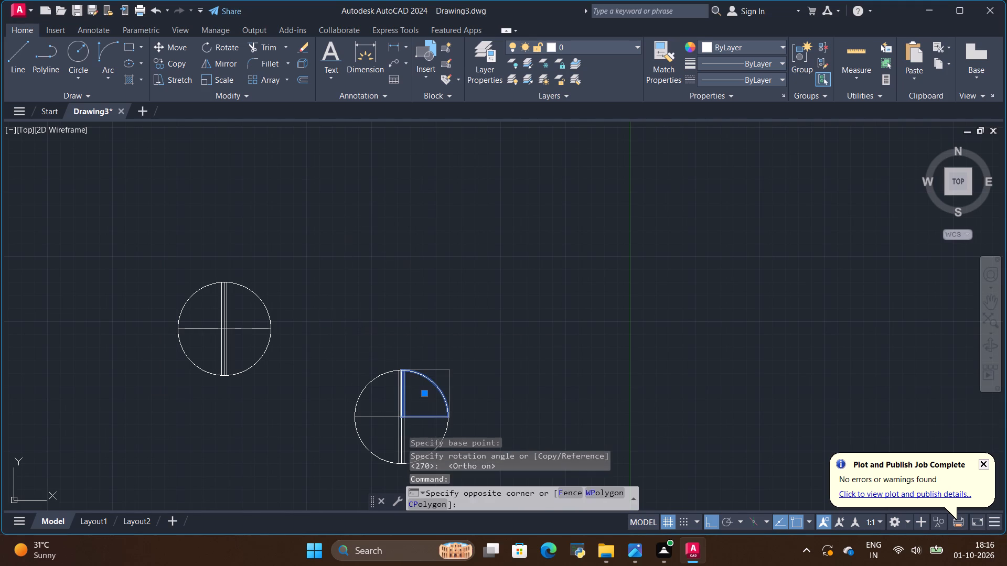
scroll(434, 382, down, 3)
click(445, 402)
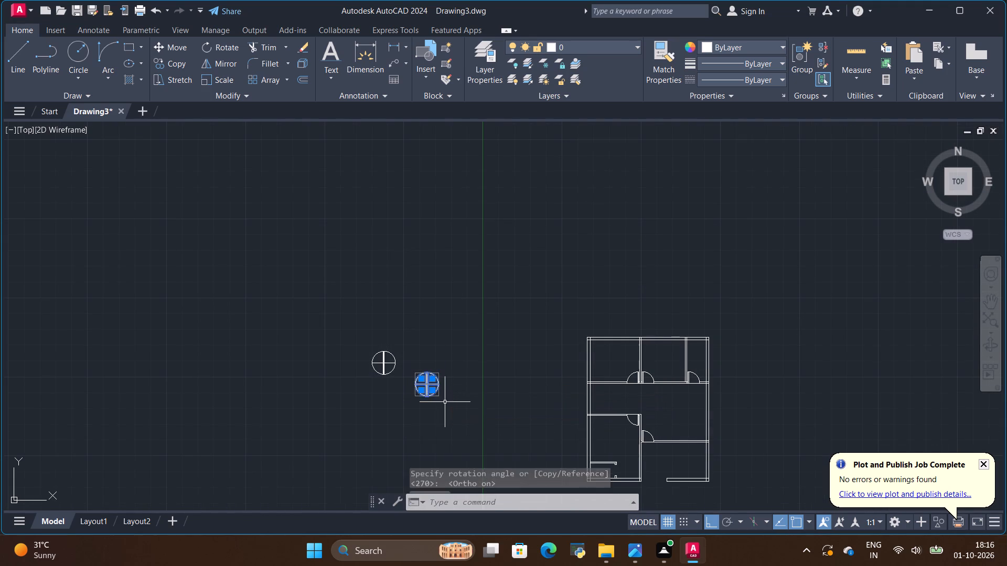
scroll(429, 390, up, 2)
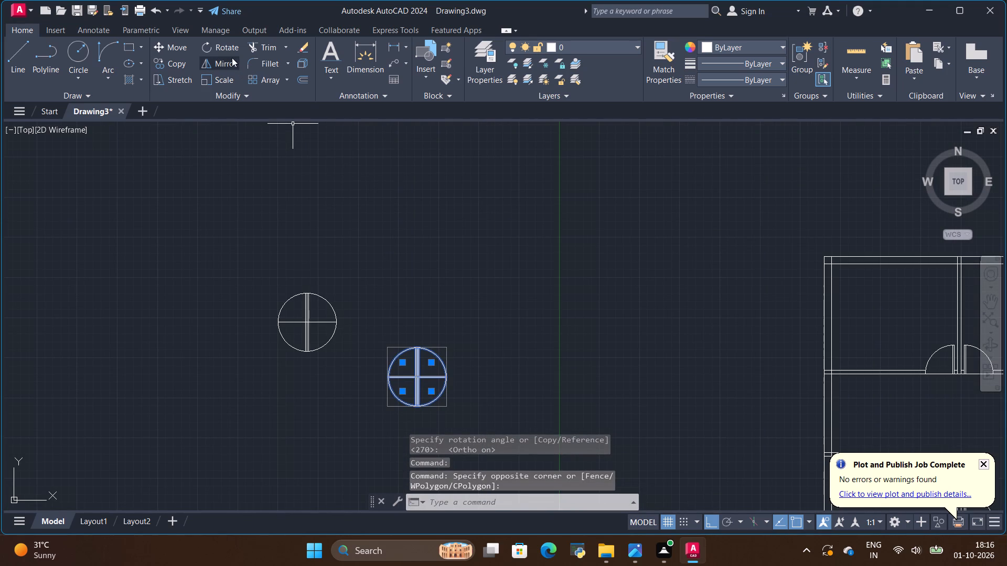
click(226, 49)
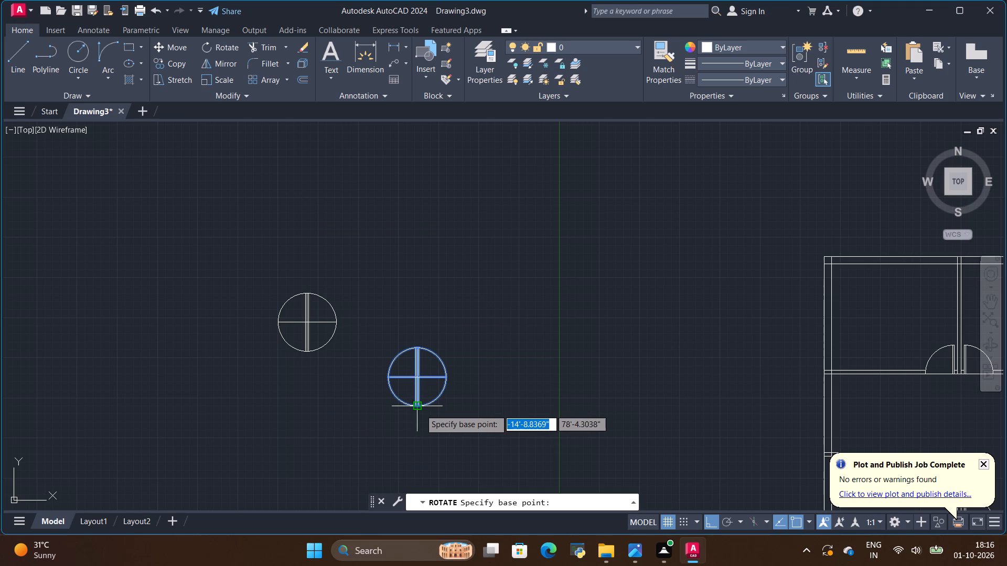
click(422, 409)
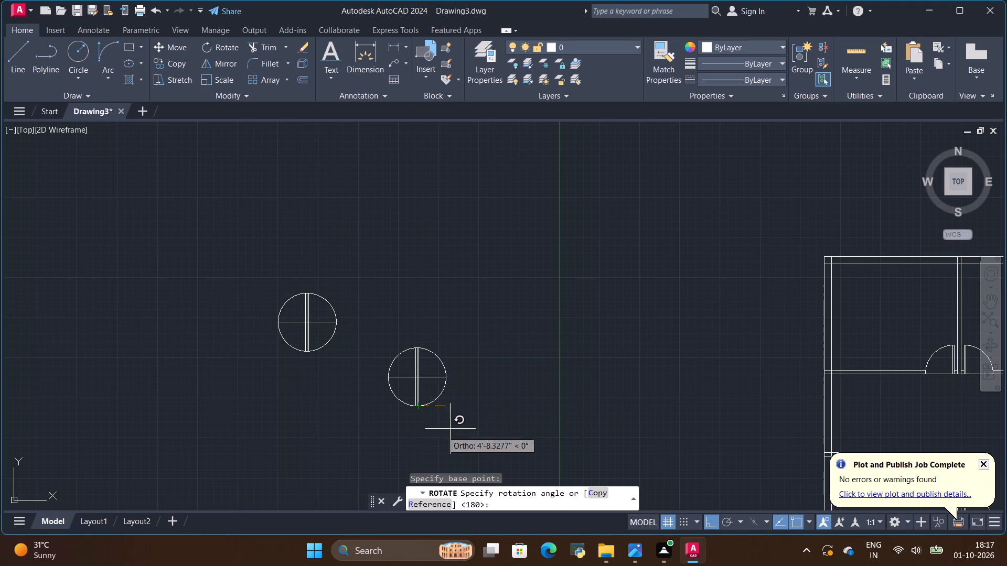
click(416, 450)
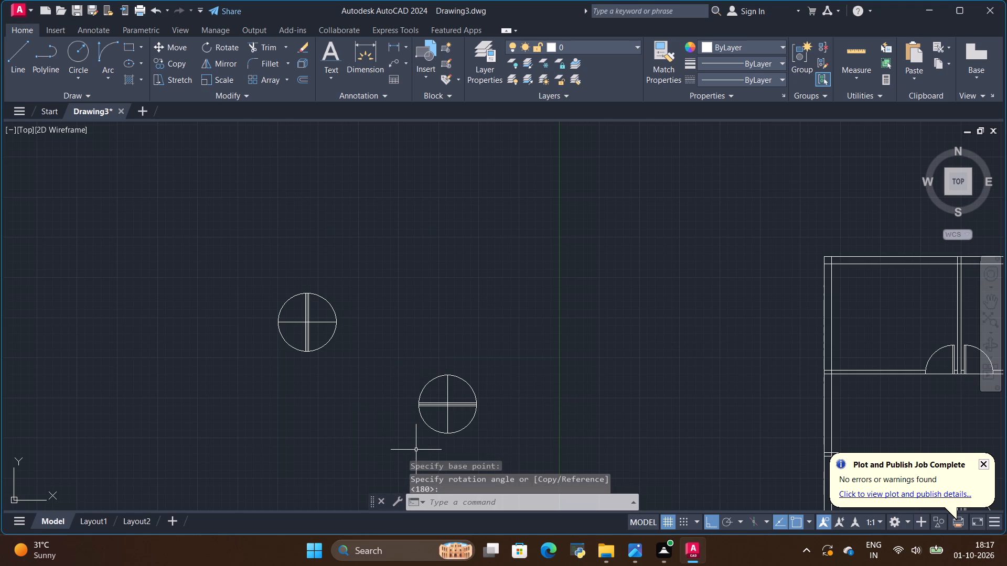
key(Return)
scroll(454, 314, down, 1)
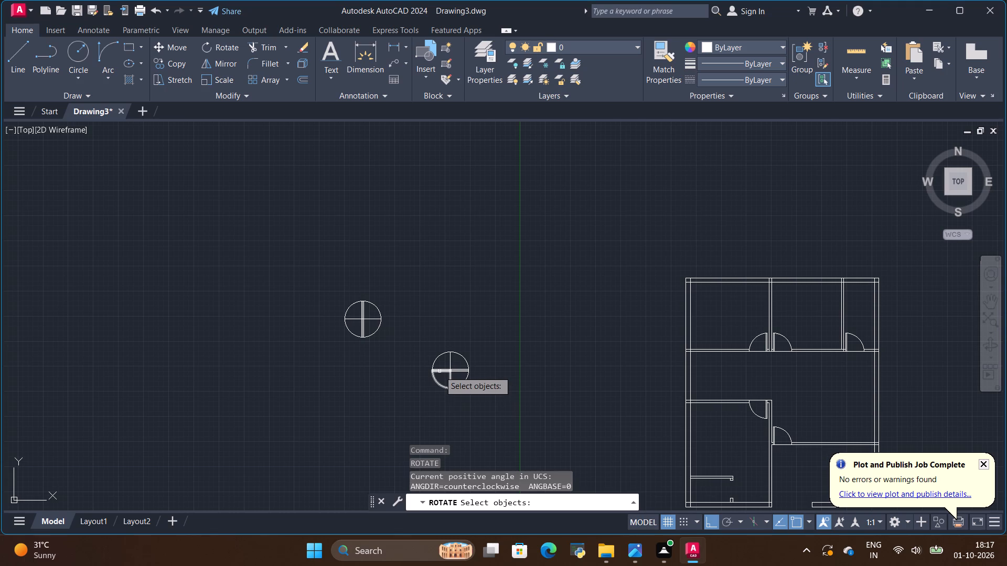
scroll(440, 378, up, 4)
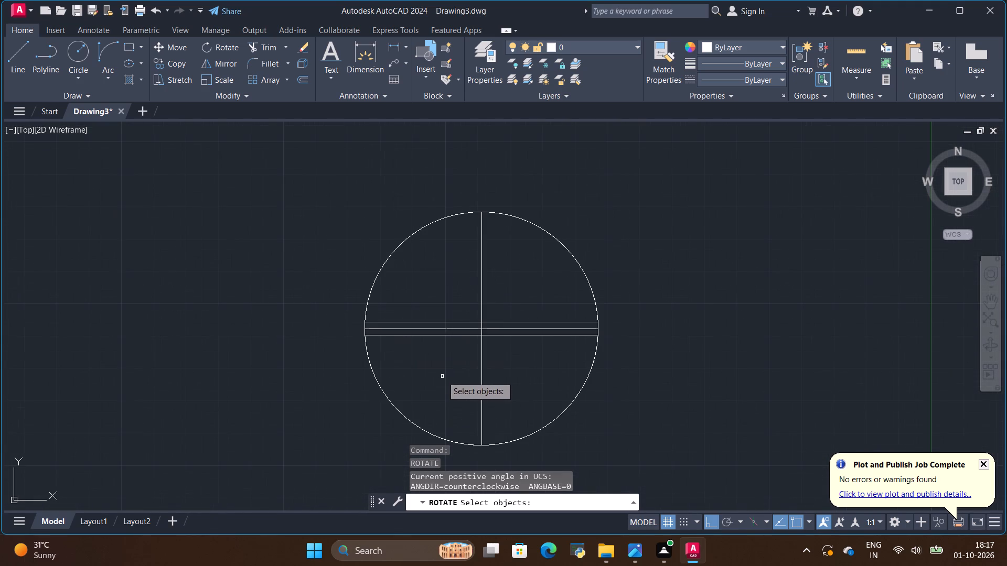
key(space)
Copy the southwest door of the horizontal-leaf set, Ortho off, by its hinge corner to the north stub's southeast corner in the southwest room's doorway.
click(446, 335)
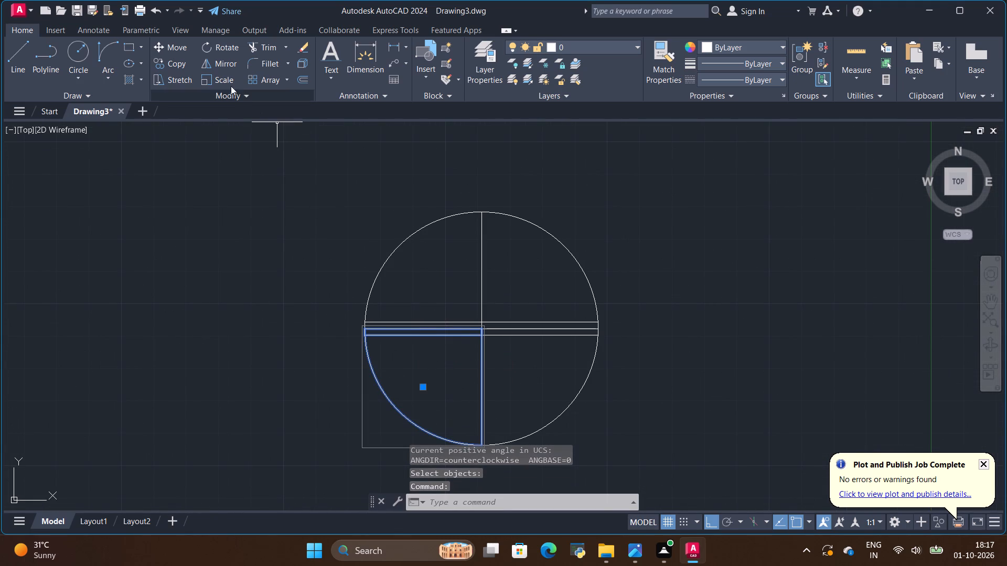
click(176, 61)
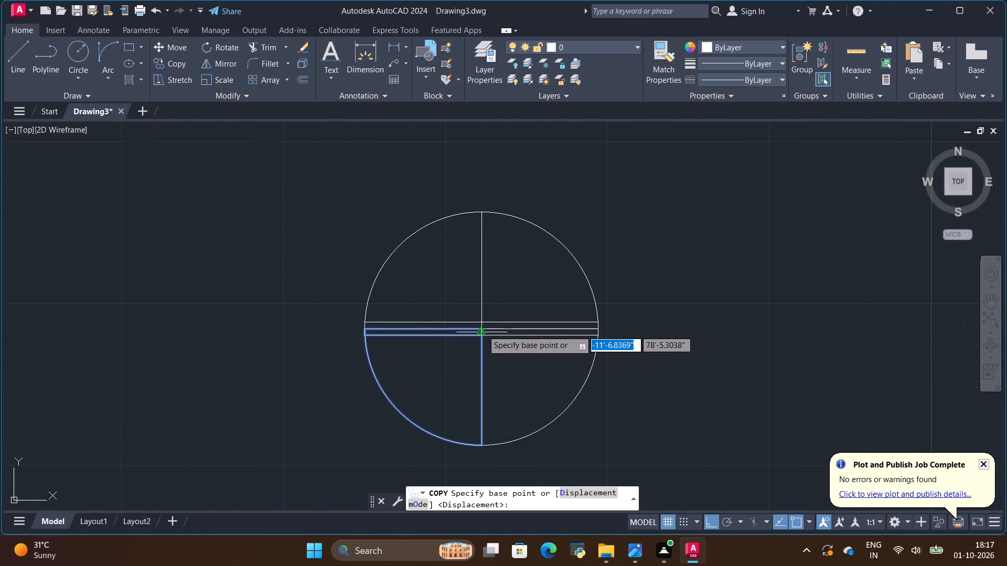
click(481, 328)
scroll(414, 328, down, 4)
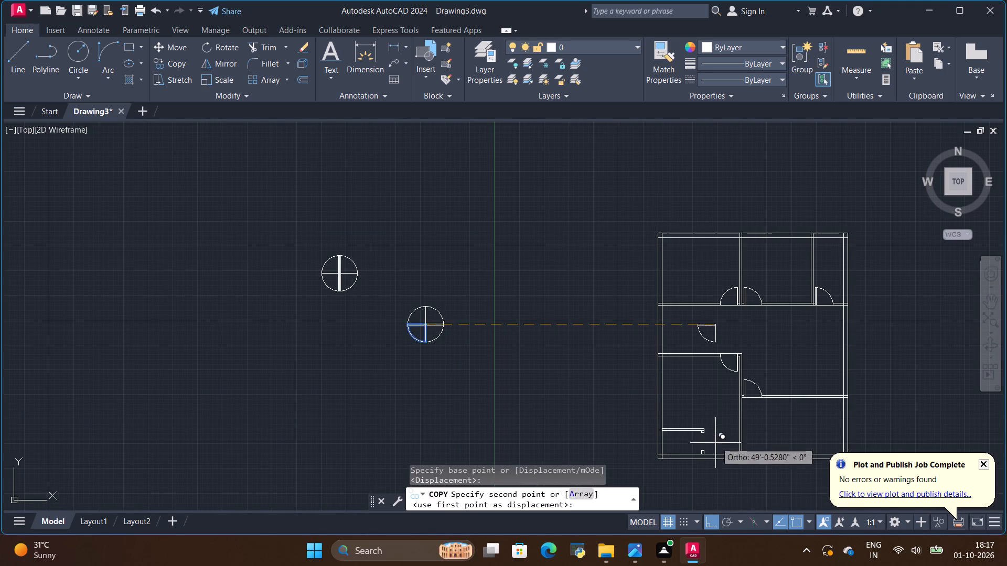
click(708, 523)
scroll(703, 452, up, 4)
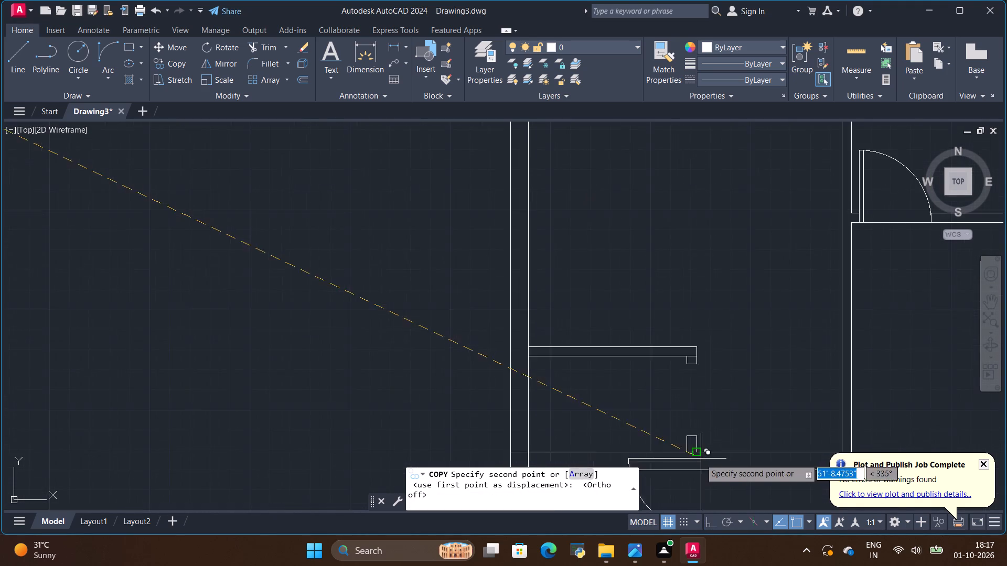
scroll(700, 459, up, 2)
scroll(687, 369, down, 2)
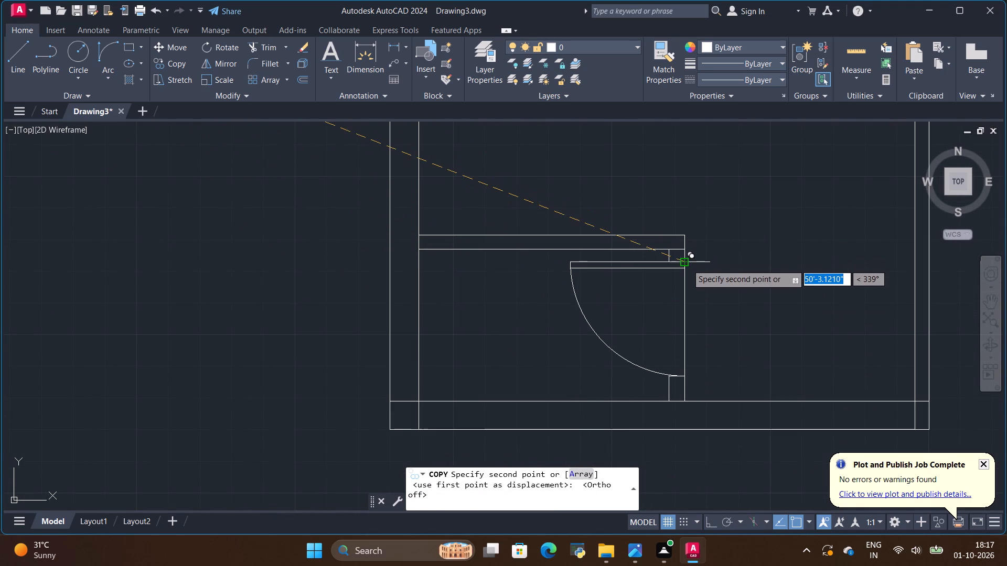
click(687, 264)
scroll(669, 361, down, 4)
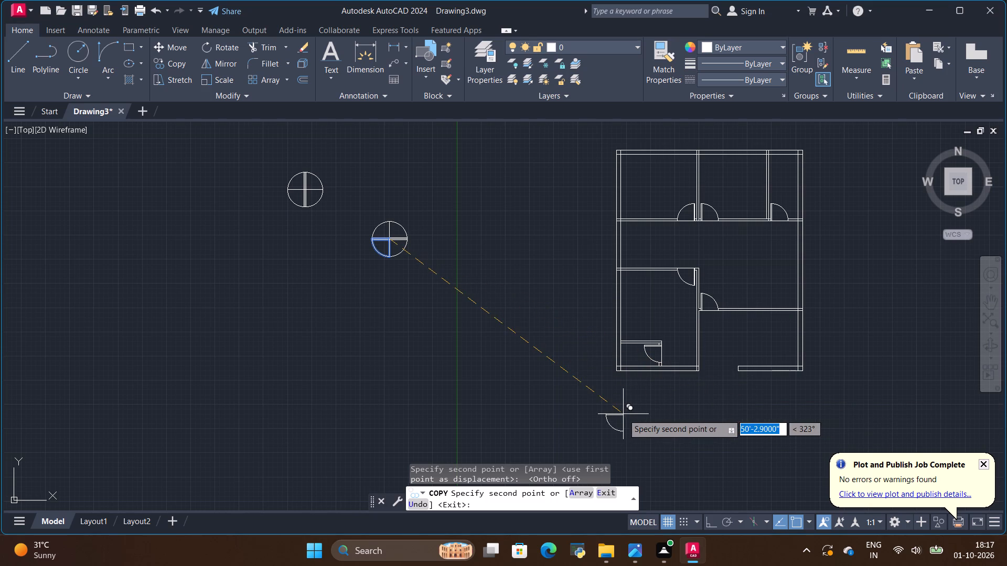
key(Escape)
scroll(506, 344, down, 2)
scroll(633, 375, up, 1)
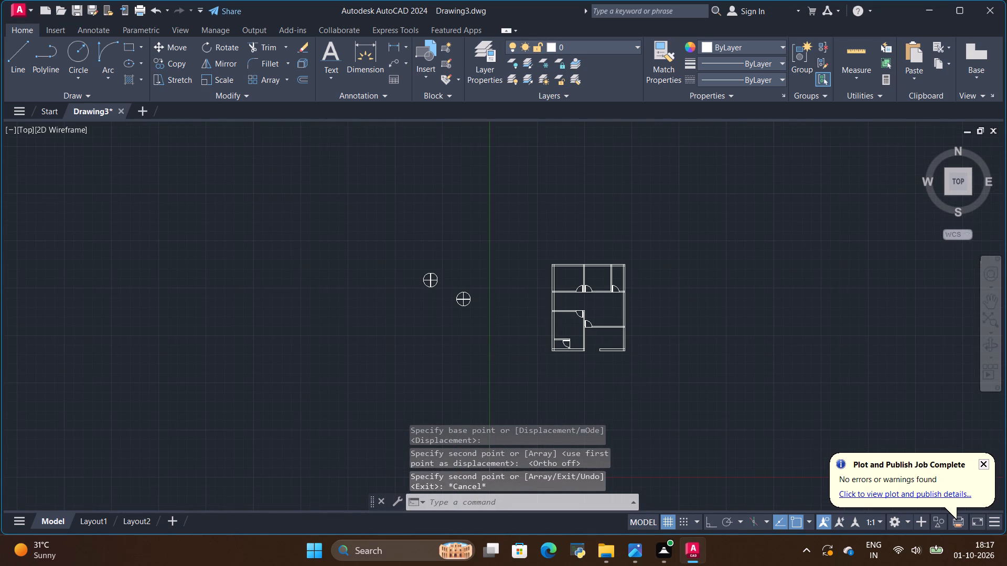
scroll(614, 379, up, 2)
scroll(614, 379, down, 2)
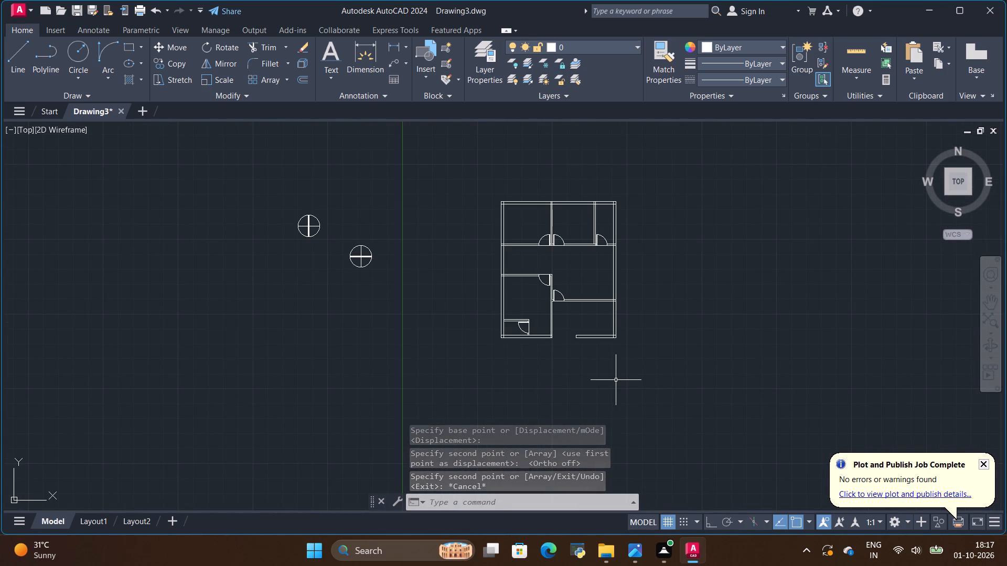
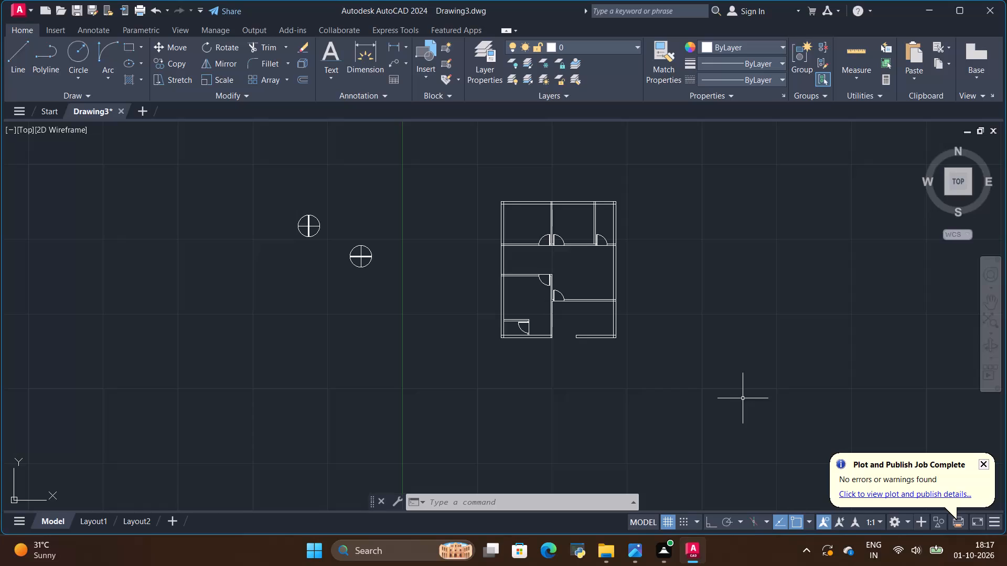
Examine the floor plan's placed doors and wall openings, from the north rooms down to the south entrance gap.
scroll(607, 277, up, 1)
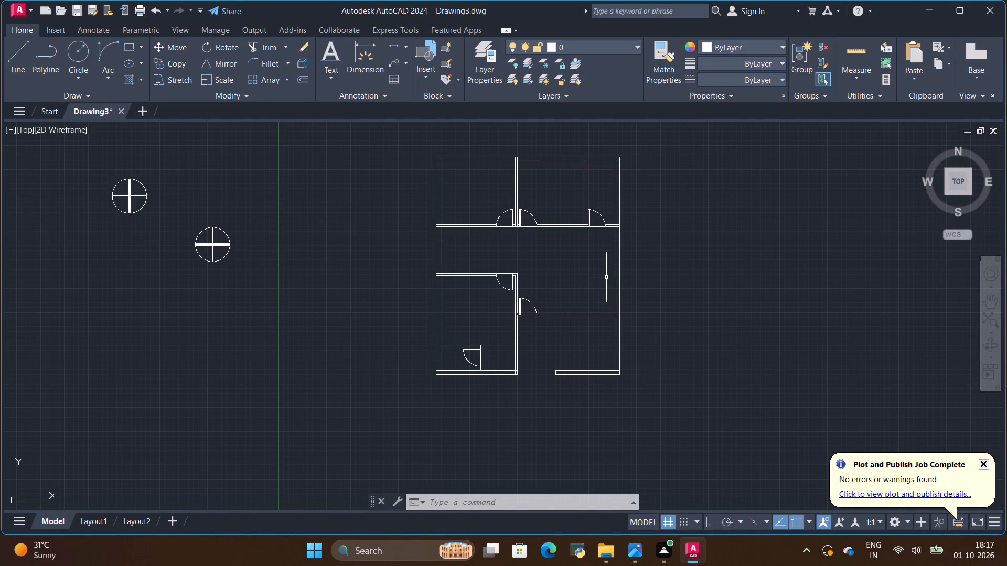
scroll(601, 263, down, 1)
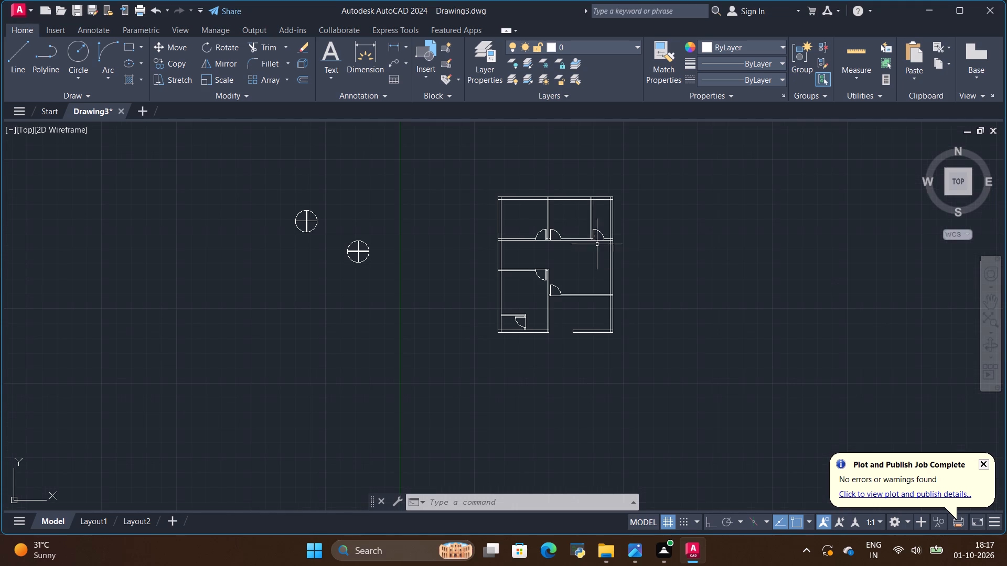
scroll(599, 268, up, 1)
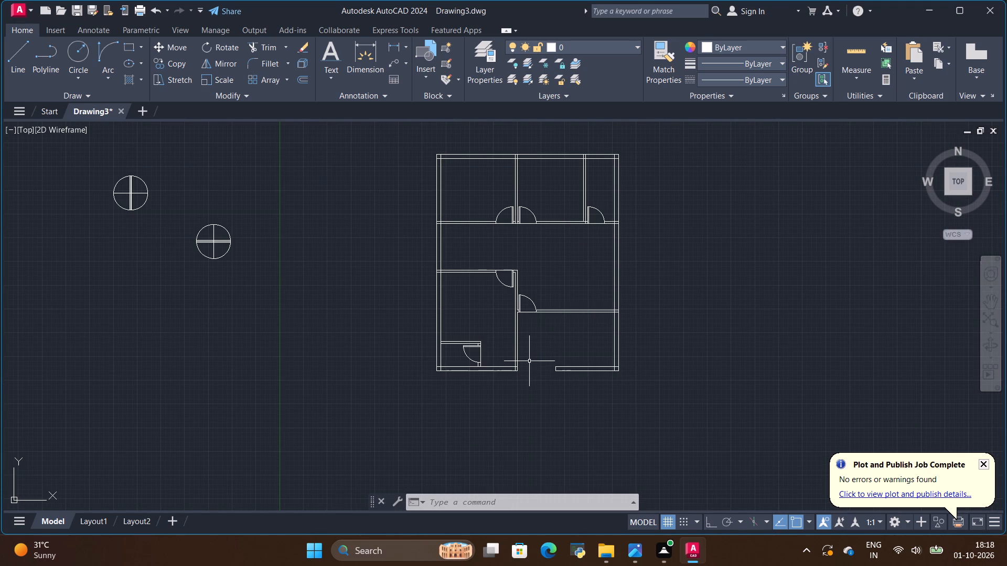
scroll(529, 361, down, 2)
scroll(527, 293, up, 2)
scroll(558, 285, down, 1)
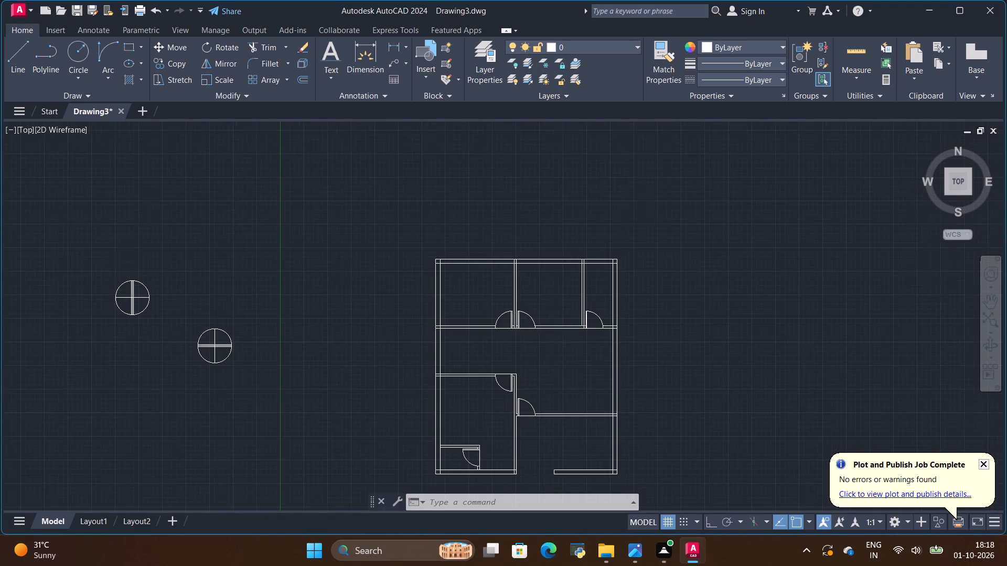
scroll(558, 285, down, 1)
scroll(555, 333, up, 3)
scroll(555, 332, down, 2)
scroll(558, 266, up, 2)
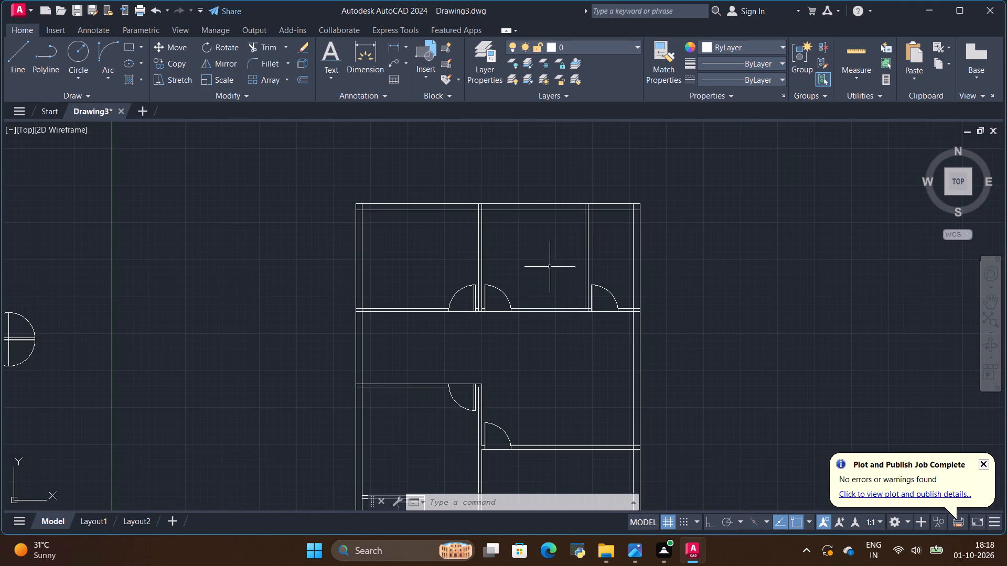
scroll(488, 279, up, 3)
scroll(500, 266, down, 4)
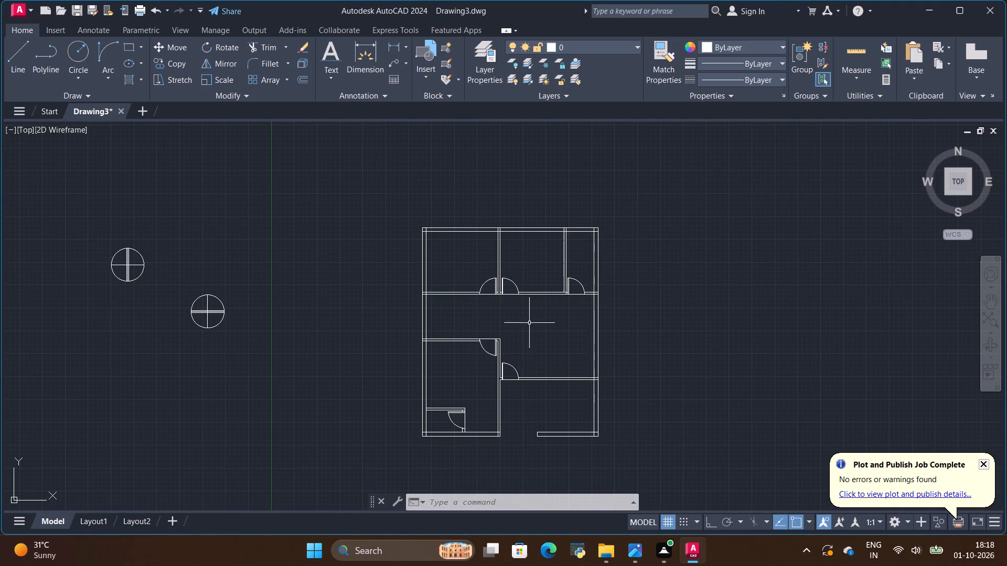
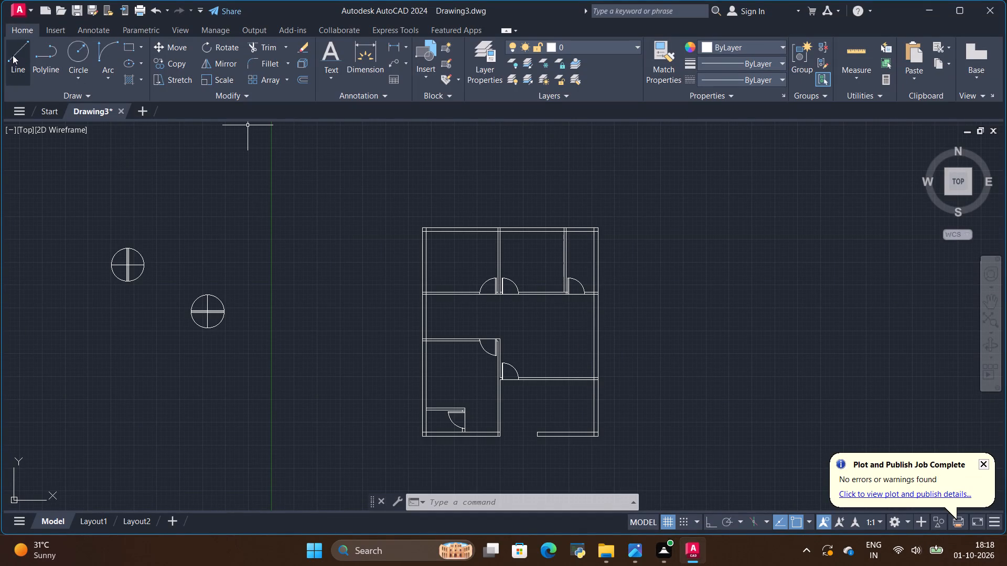
Examine the reference plan image, comparing its kitchen walls, door and dimensions with the area between the north and southwest bedrooms in the drawing.
click(628, 560)
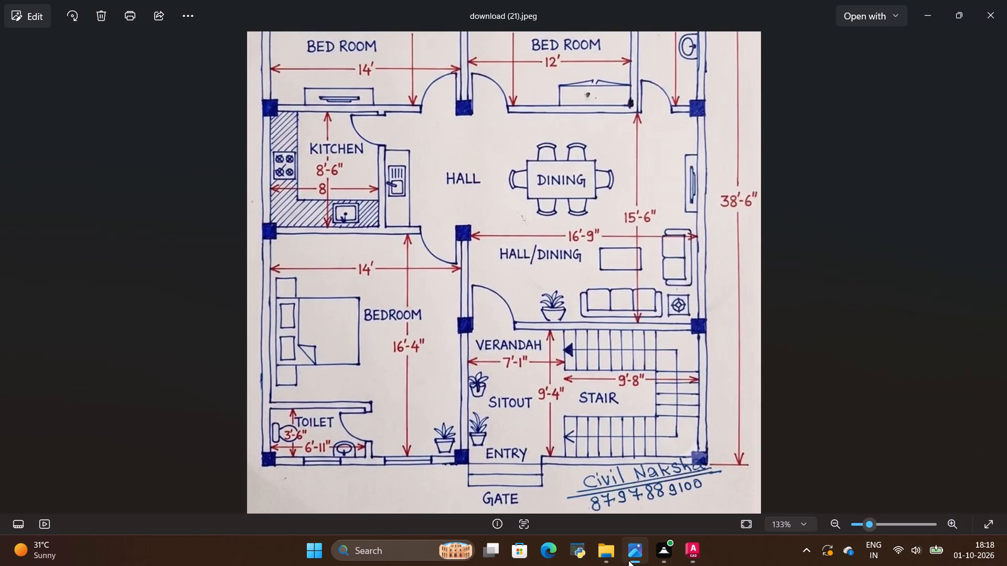
scroll(392, 235, down, 3)
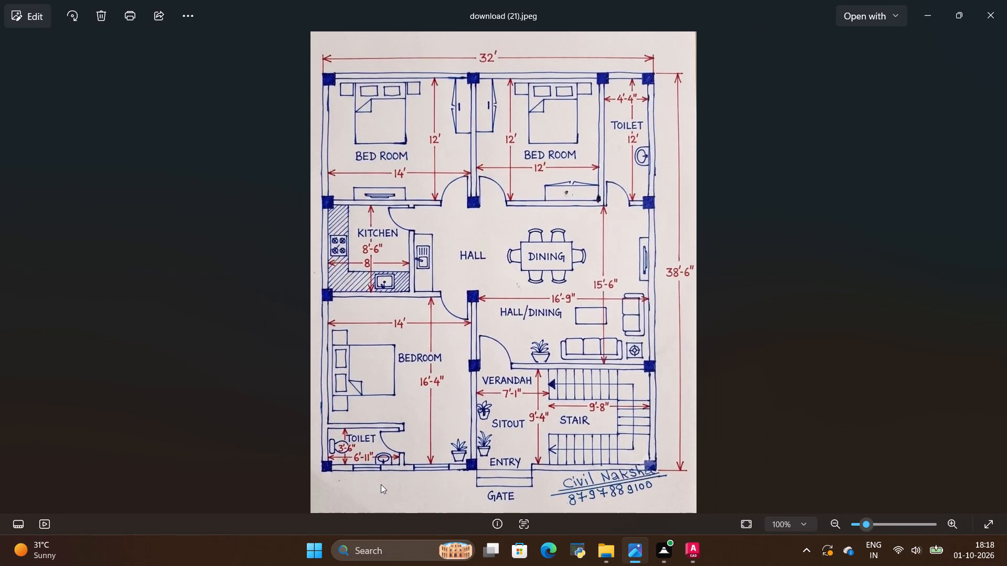
key(alt+Tab)
key(alt+Tab)
scroll(411, 475, up, 2)
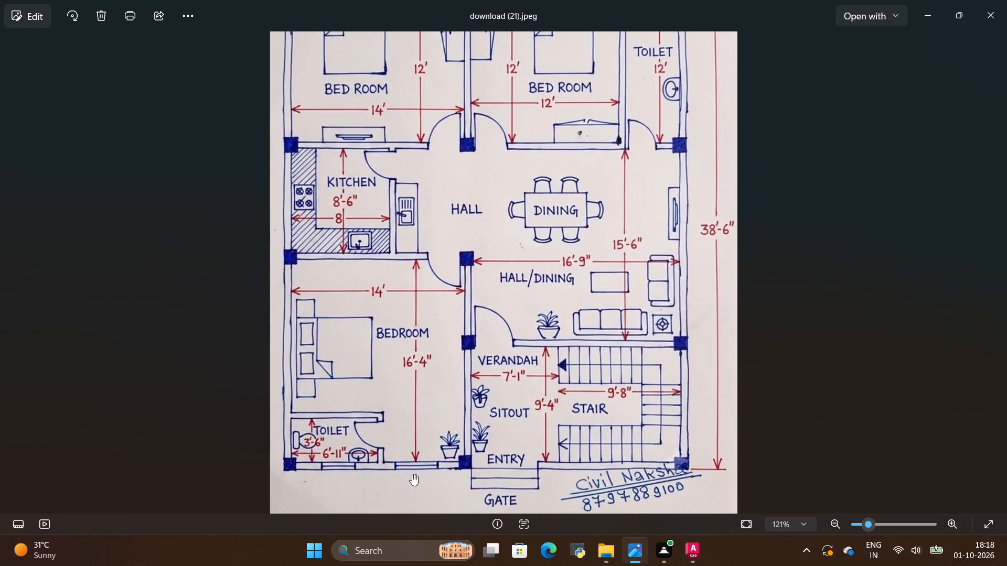
scroll(412, 474, down, 3)
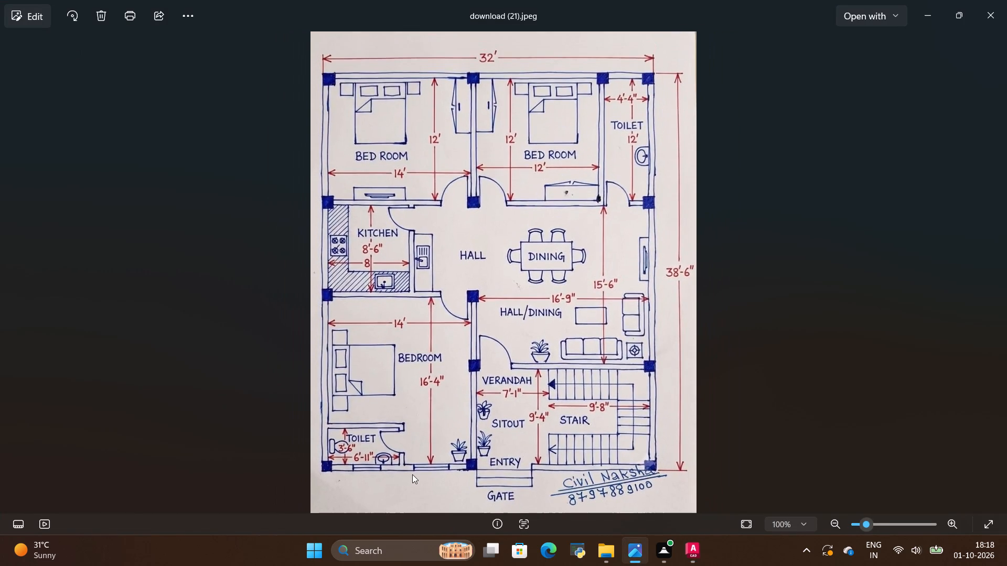
key(alt+Tab)
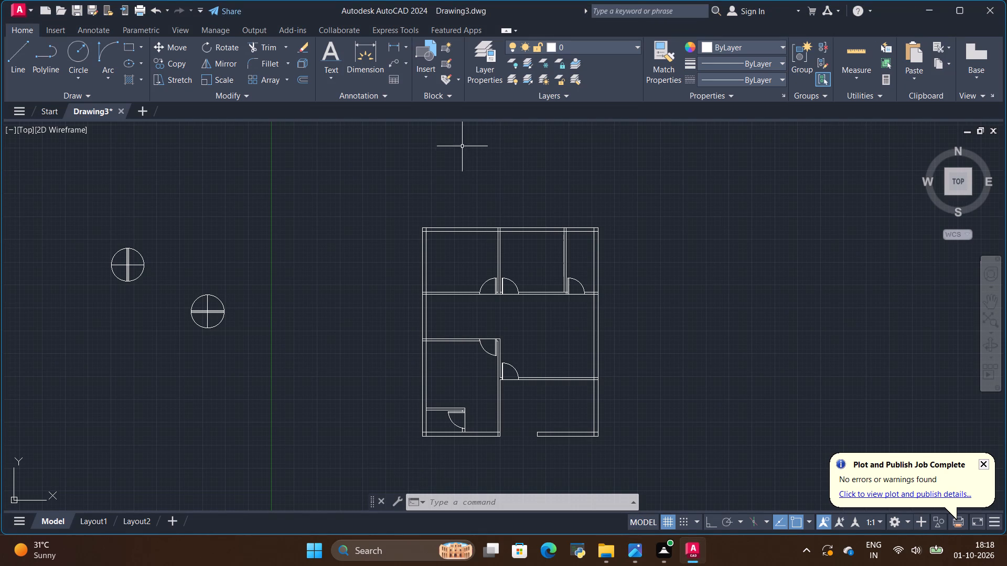
key(alt+Tab)
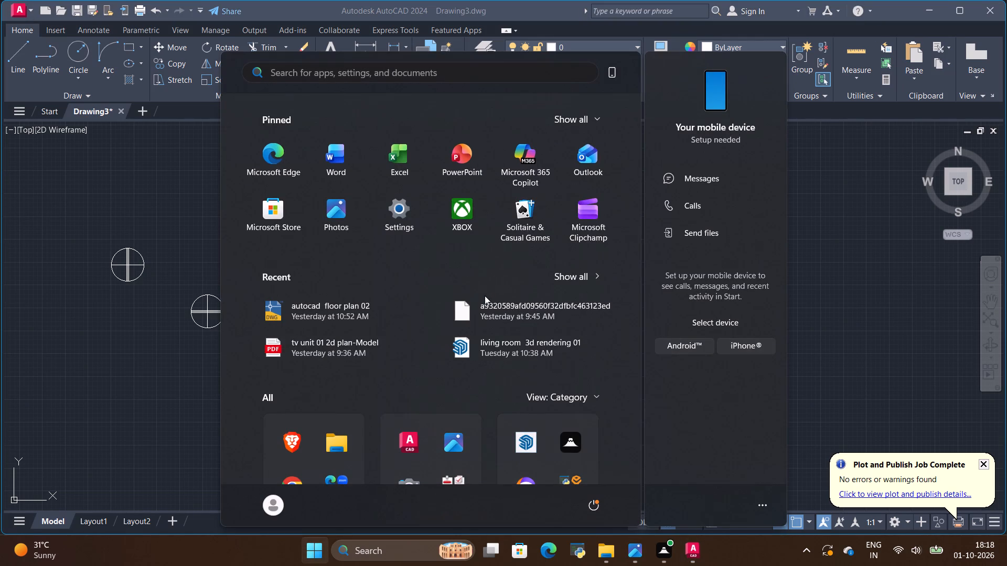
click(115, 294)
key(alt+Tab)
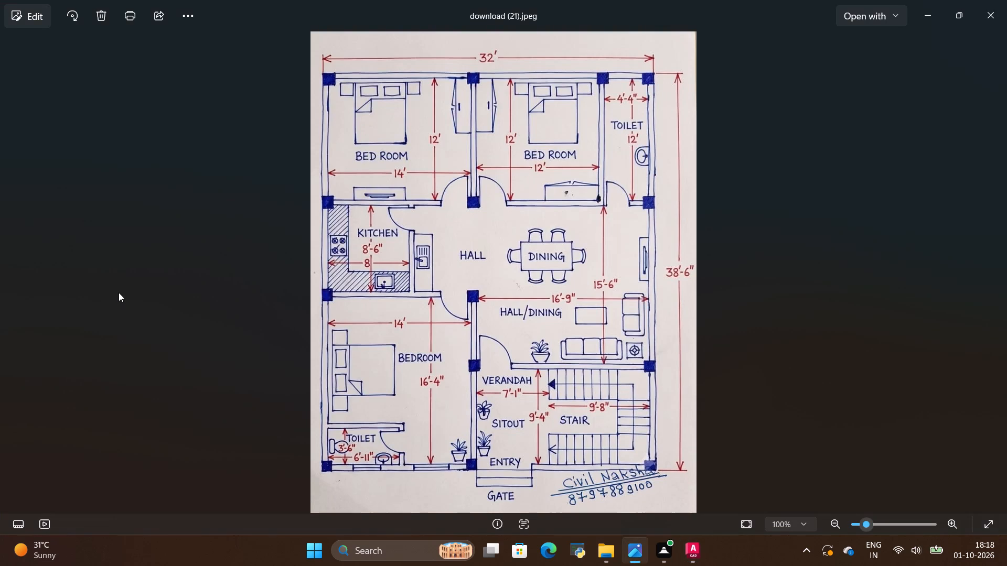
key(alt+Tab)
key(alt+Tab)
scroll(356, 267, up, 2)
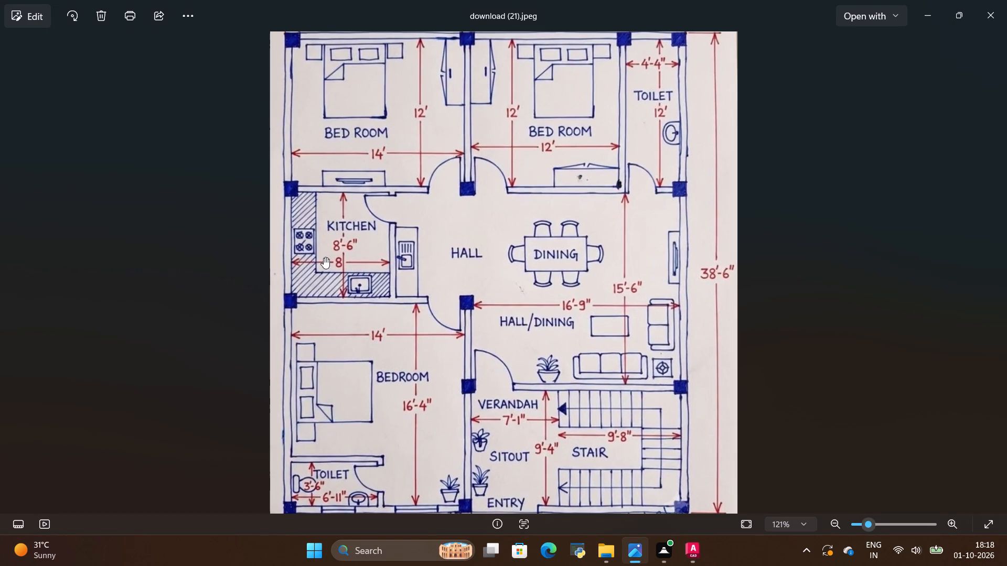
key(alt+Tab)
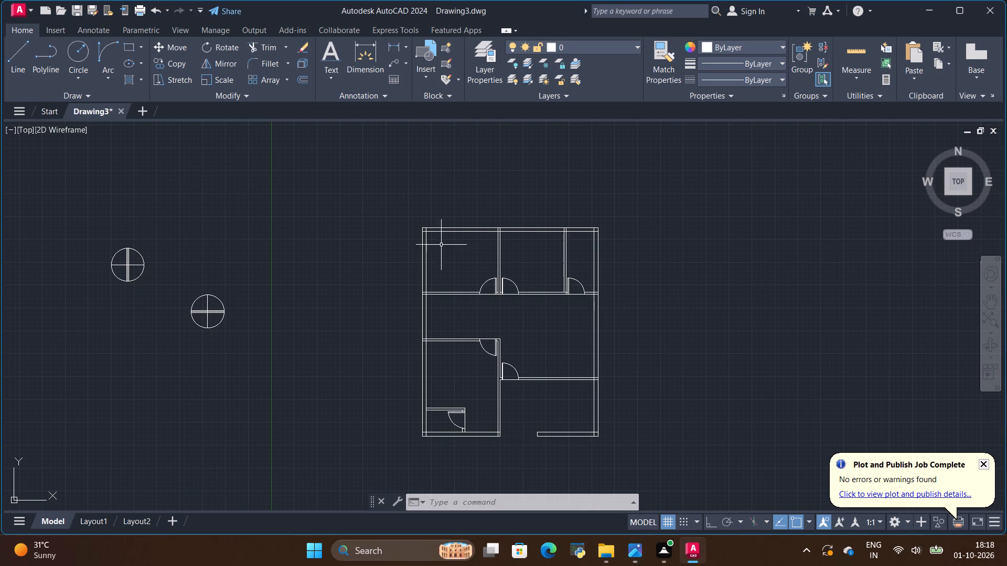
key(alt+Tab)
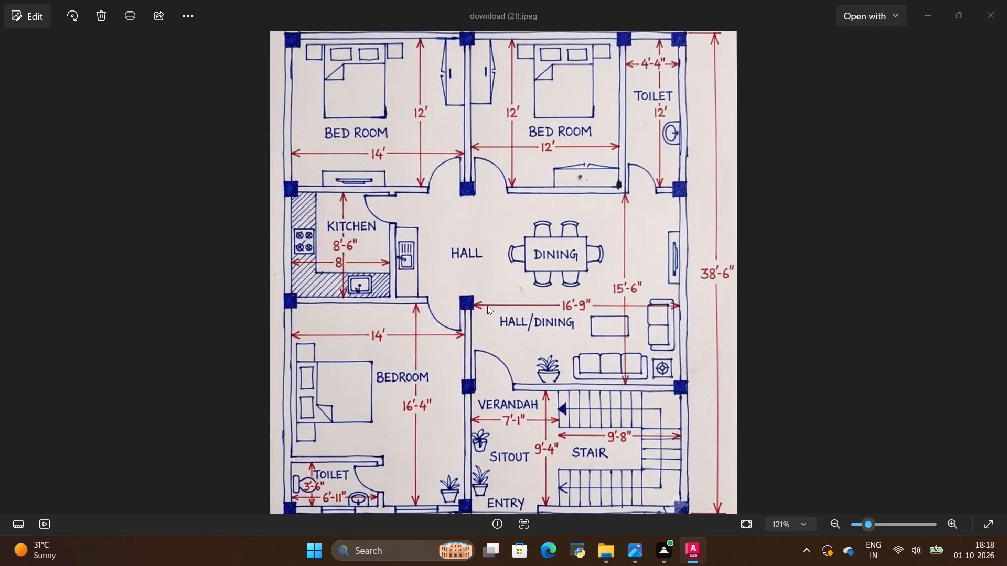
key(alt+Tab)
key(alt+Tab)
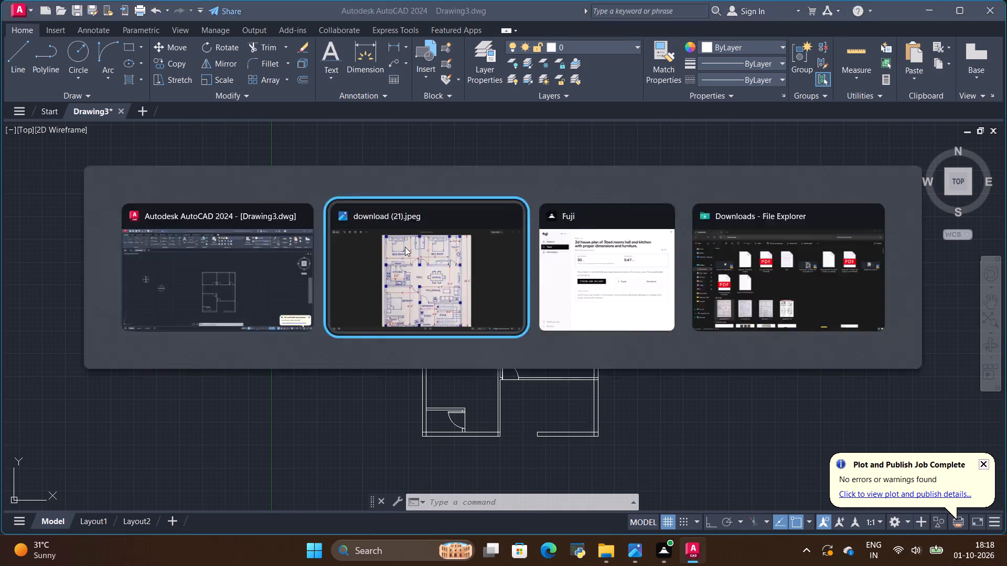
key(alt+Tab)
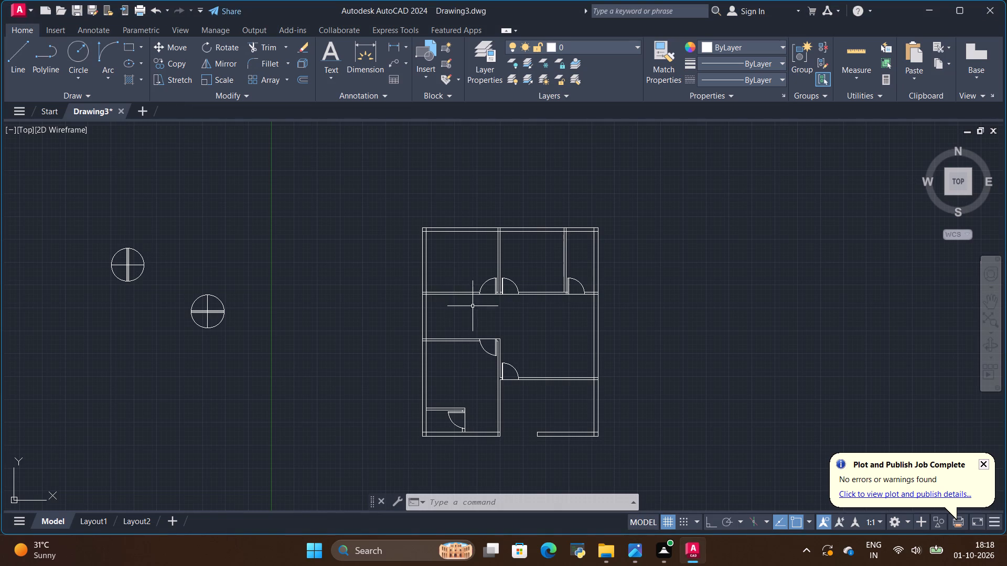
scroll(473, 320, up, 4)
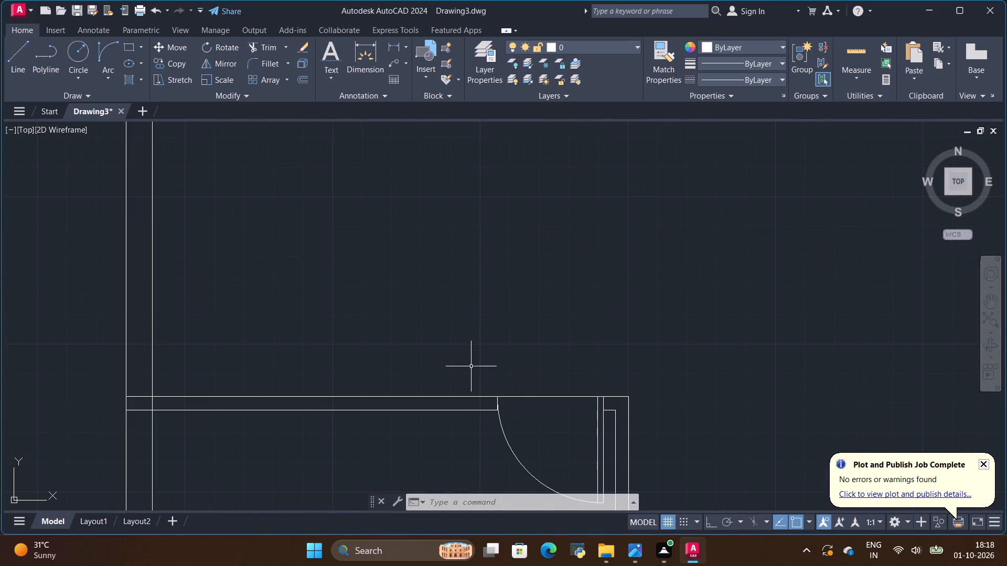
scroll(478, 389, down, 1)
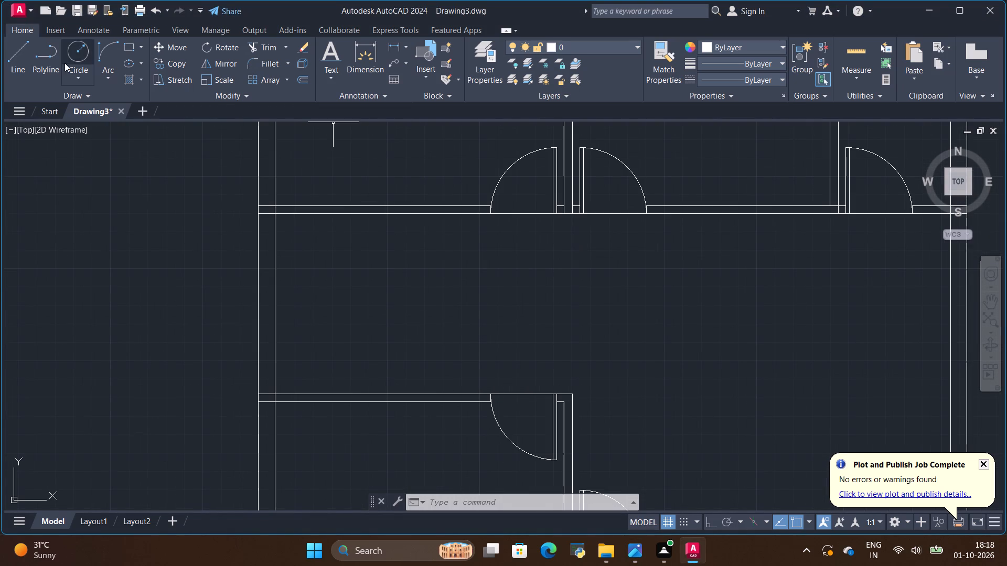
key(alt+Tab)
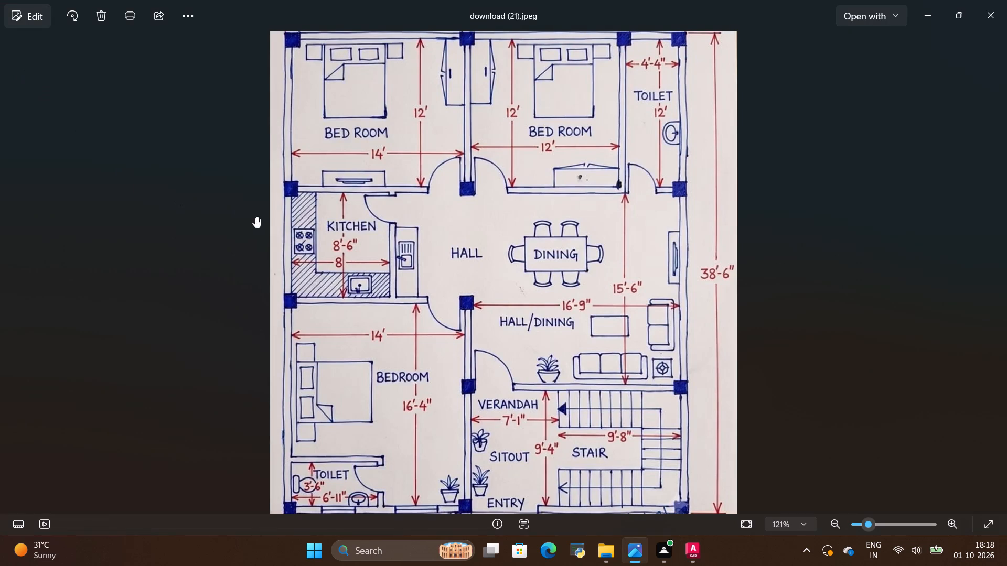
key(alt+Tab)
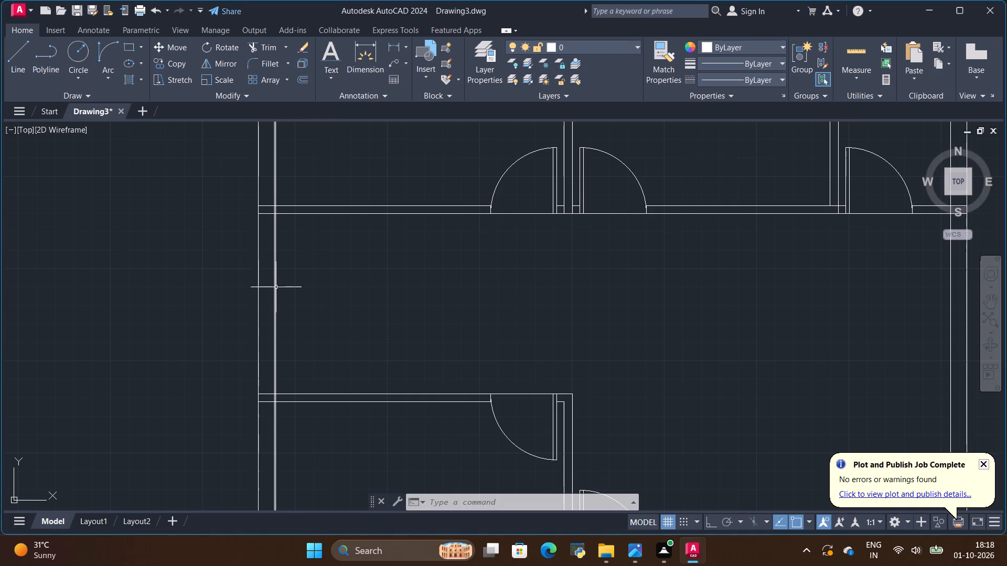
Draw a line along the west wall's inner face, from the southwest bedroom's north wall up to the north bedroom's south wall.
click(13, 56)
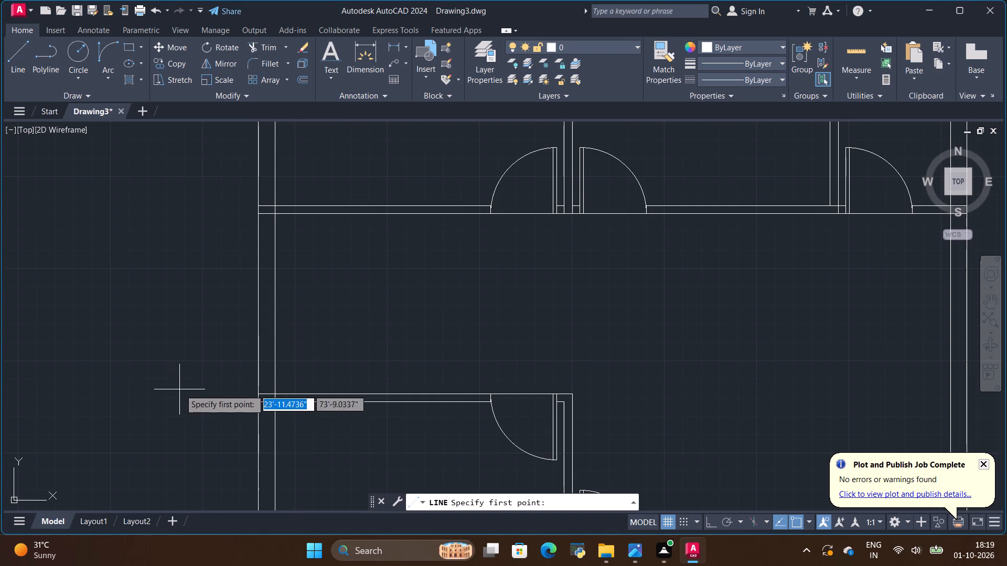
click(275, 393)
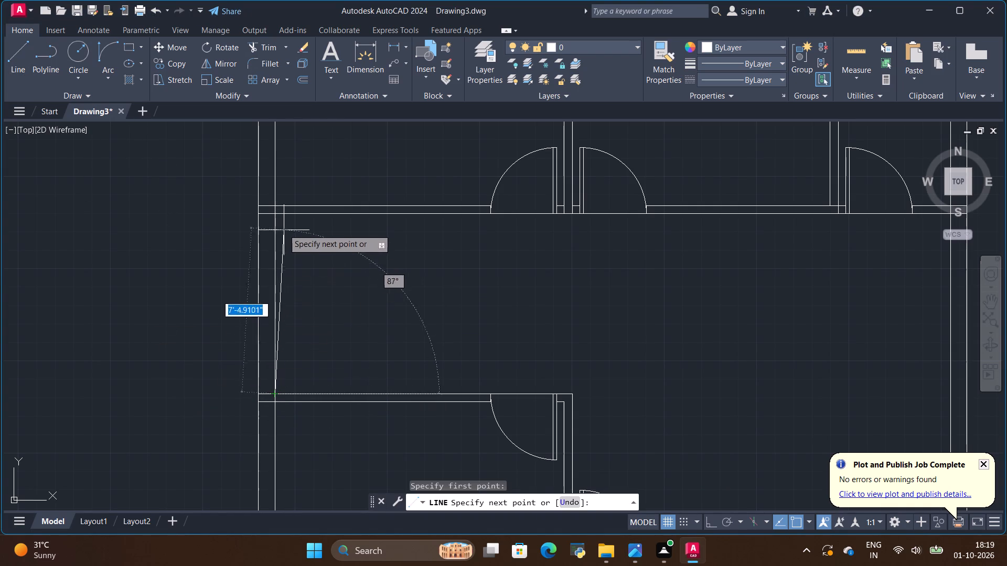
click(276, 215)
key(space)
Copy the new inner-face line horizontally east at 8' and 8'4.5" with Ortho on, forming the kitchen's east partition wall.
click(278, 300)
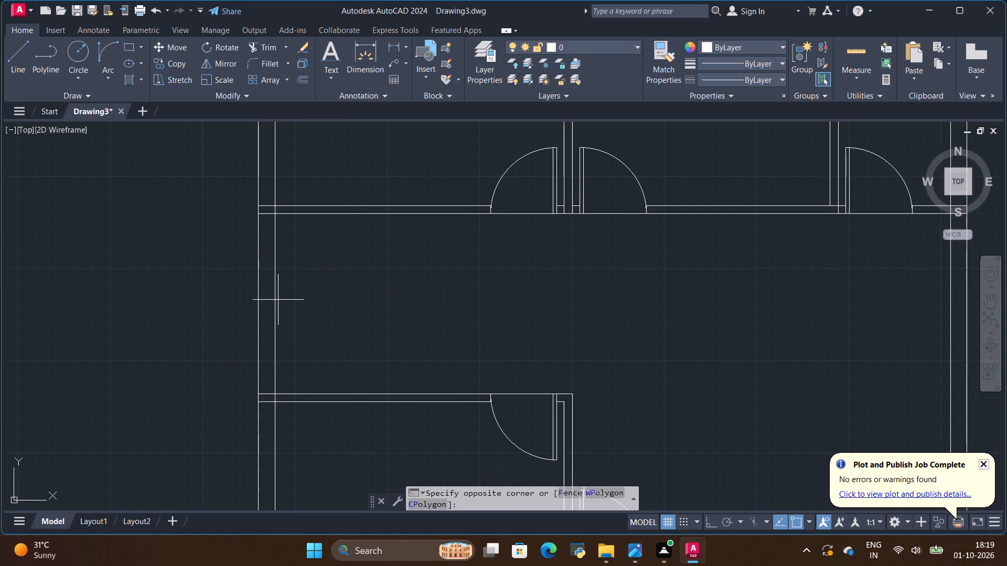
click(275, 303)
click(275, 303)
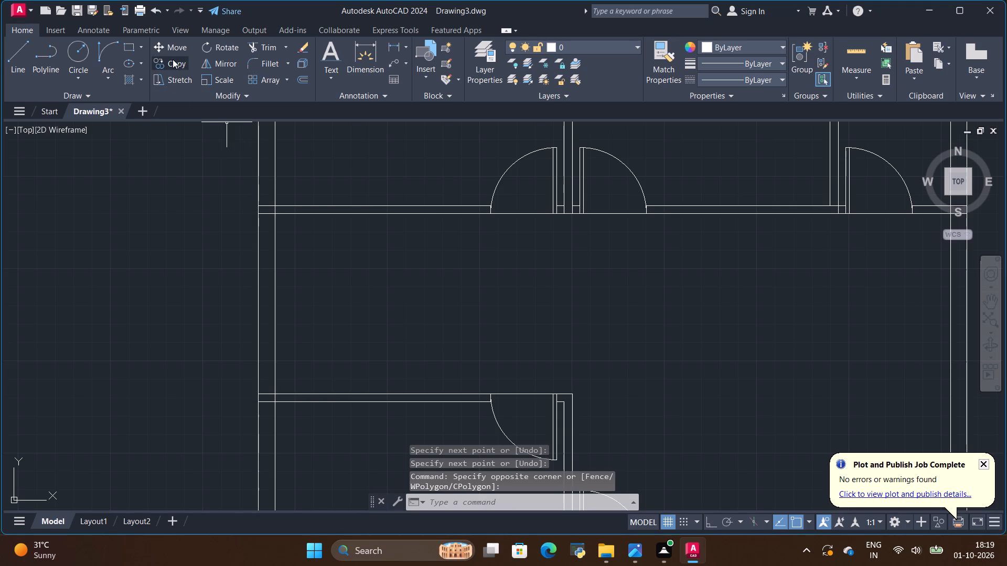
click(274, 253)
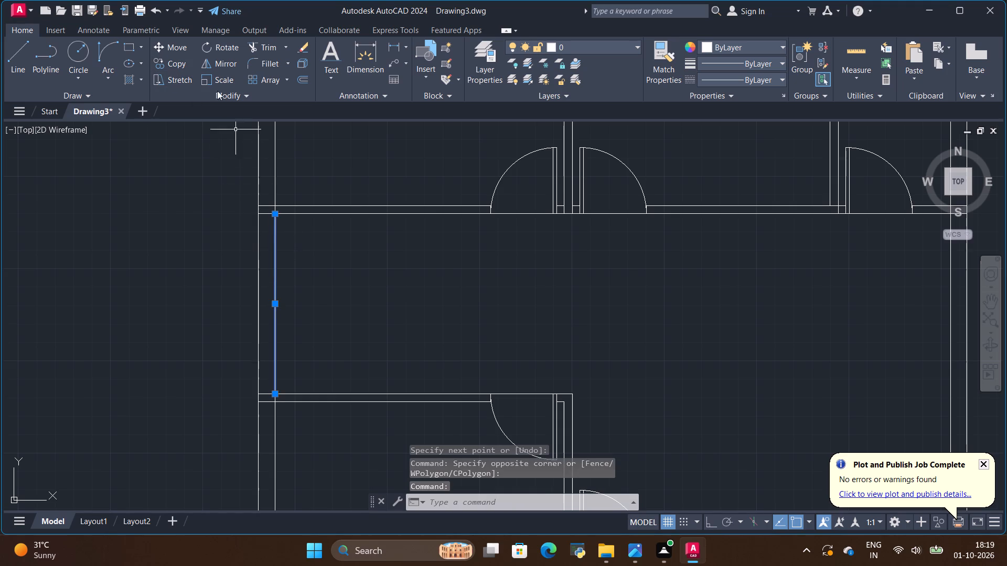
click(177, 63)
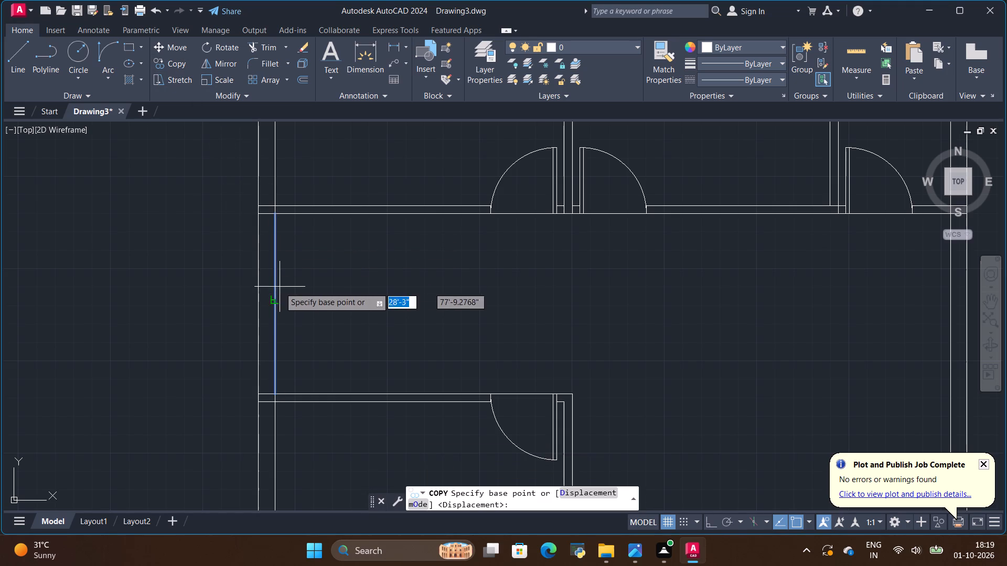
click(274, 295)
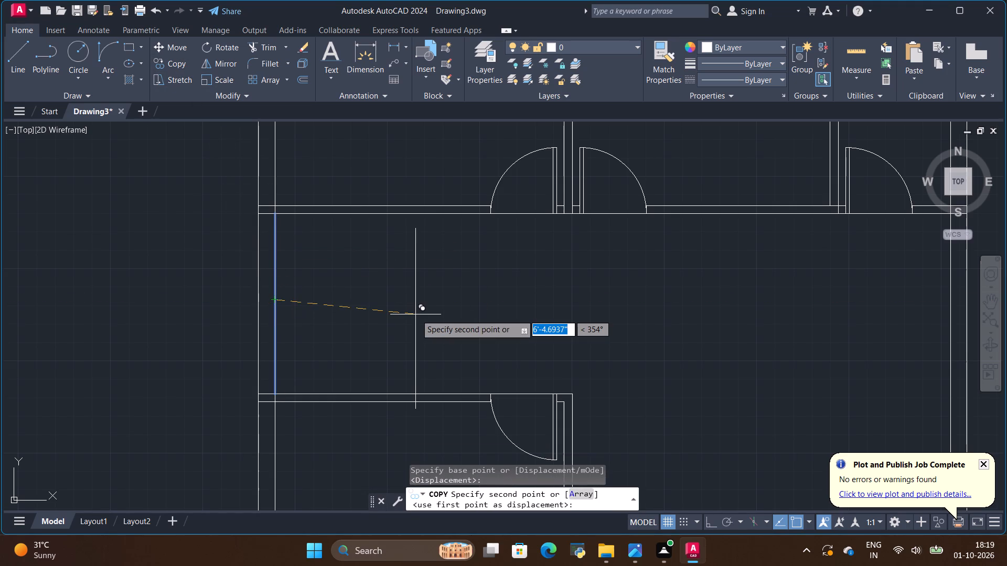
click(712, 527)
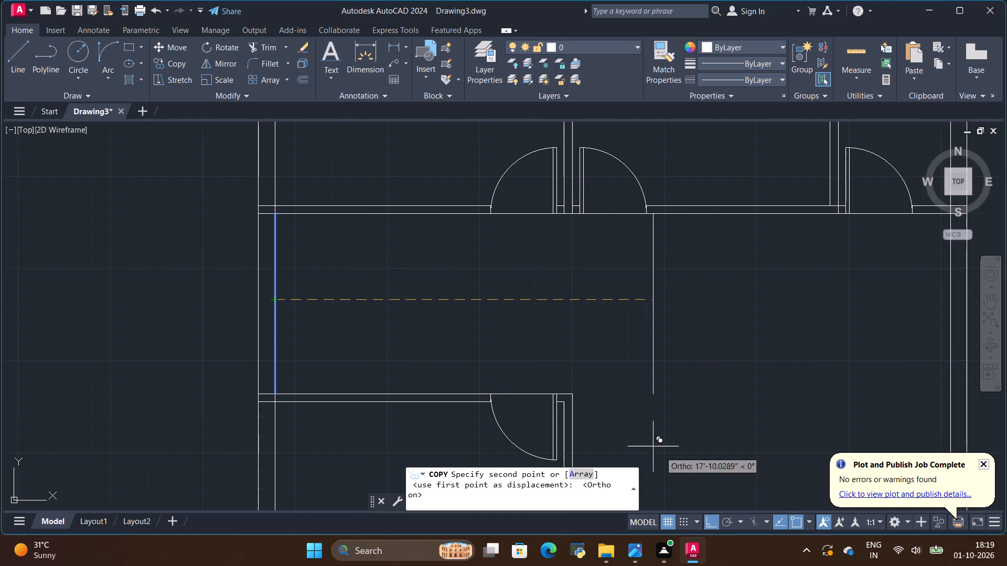
key(BackSpace)
key(BackSpace)
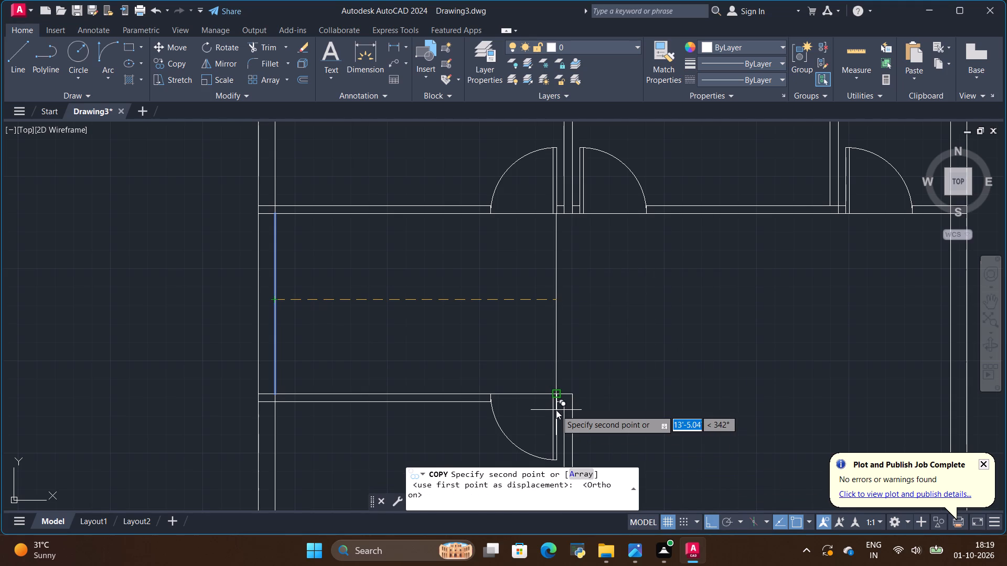
text(8')
key(Return)
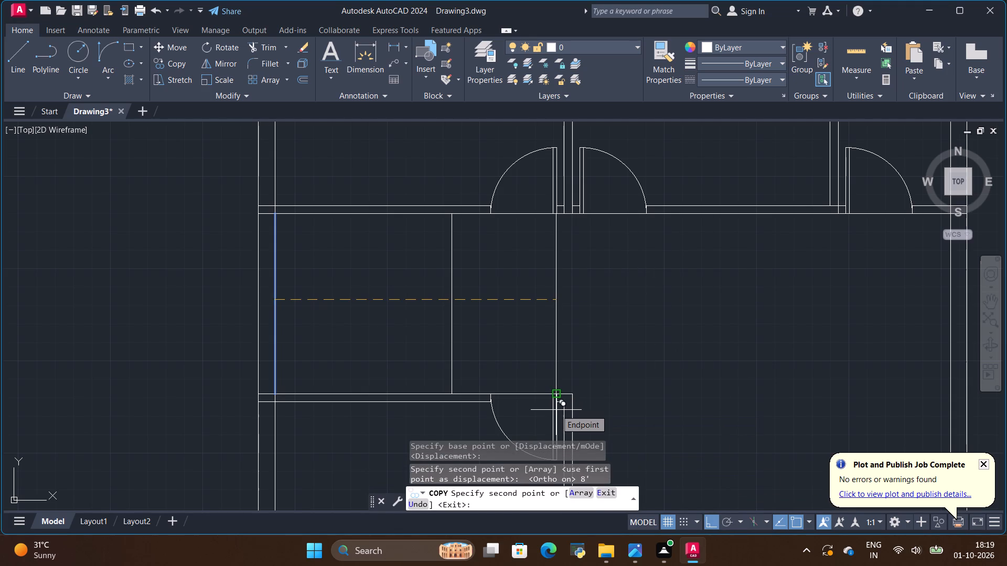
key(BackSpace)
key(BackSpace)
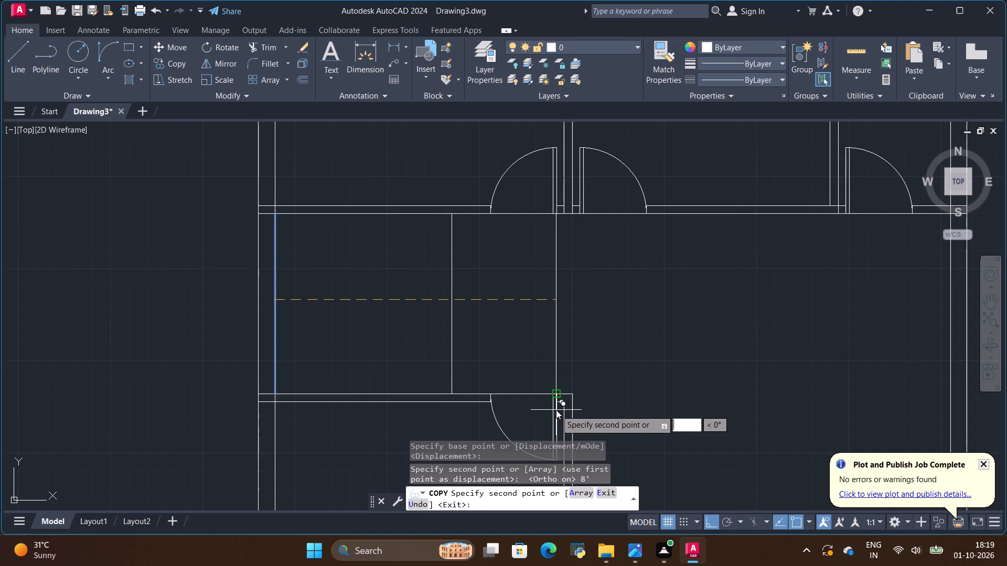
text(8')
text(4.5)
key(shift+quotedbl)
key(Return)
key(Escape)
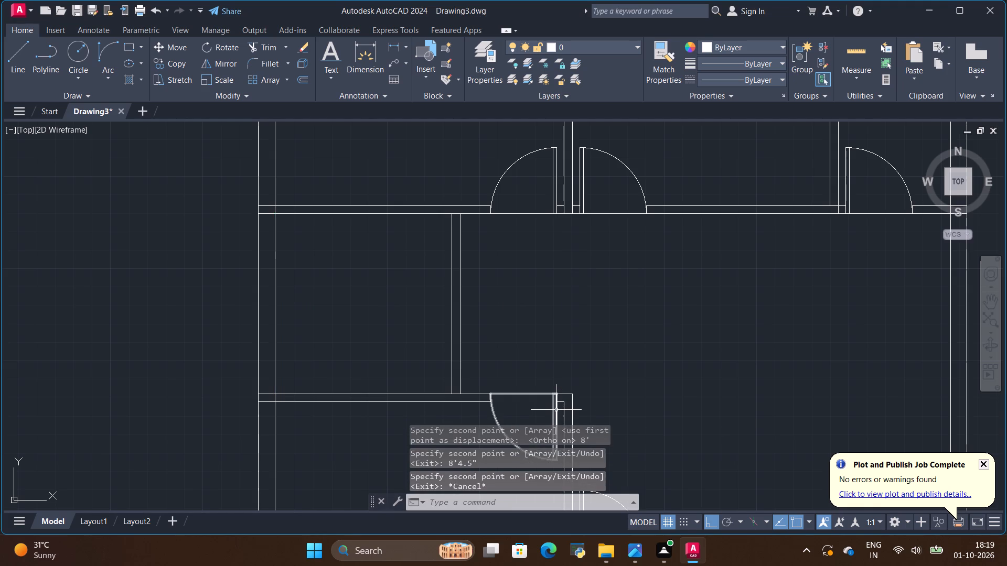
Draw a short line across the kitchen's east partition, joining its two faces where they meet the north bedroom's south wall.
scroll(435, 402, up, 1)
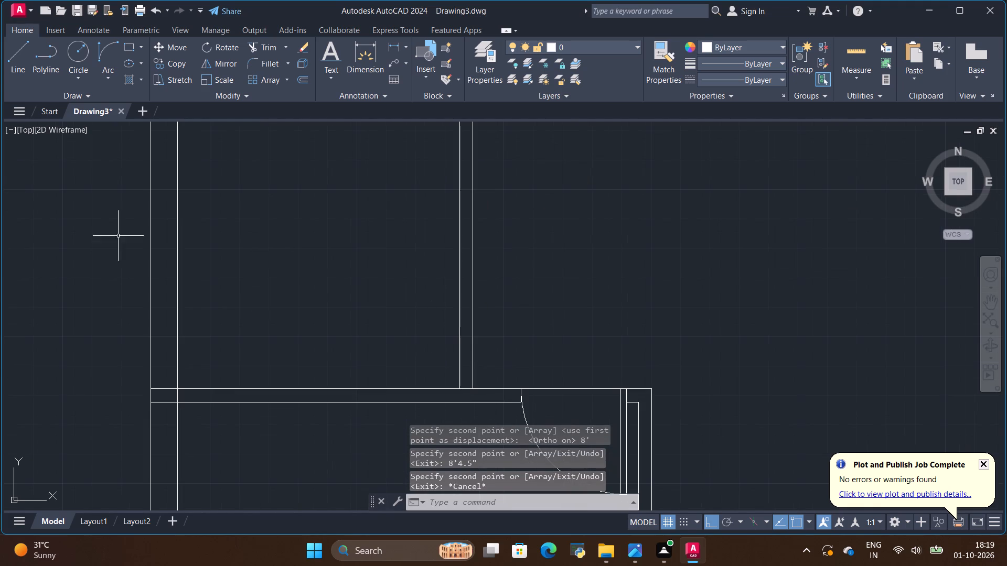
click(13, 53)
key(alt+Tab)
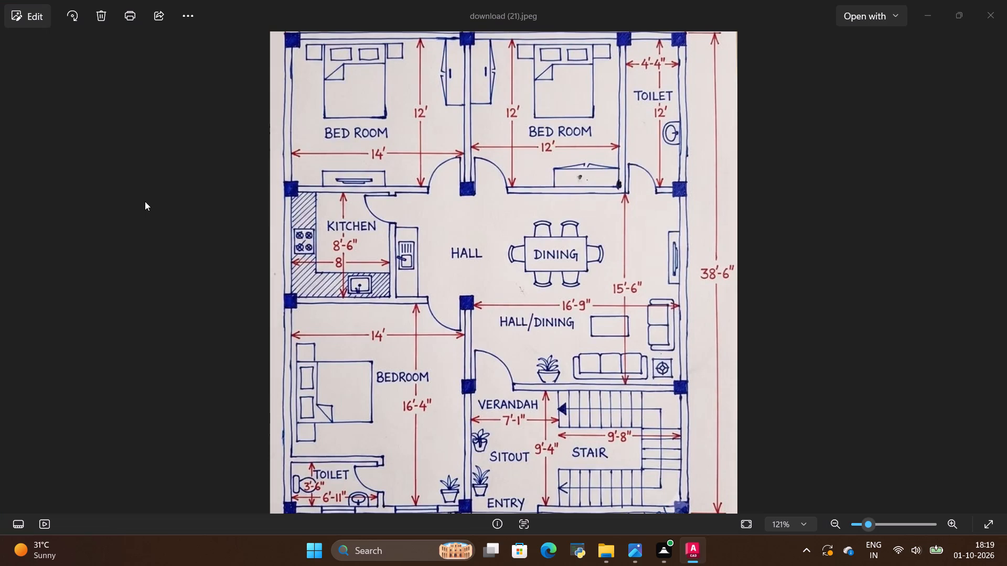
key(alt+Tab)
scroll(507, 280, down, 1)
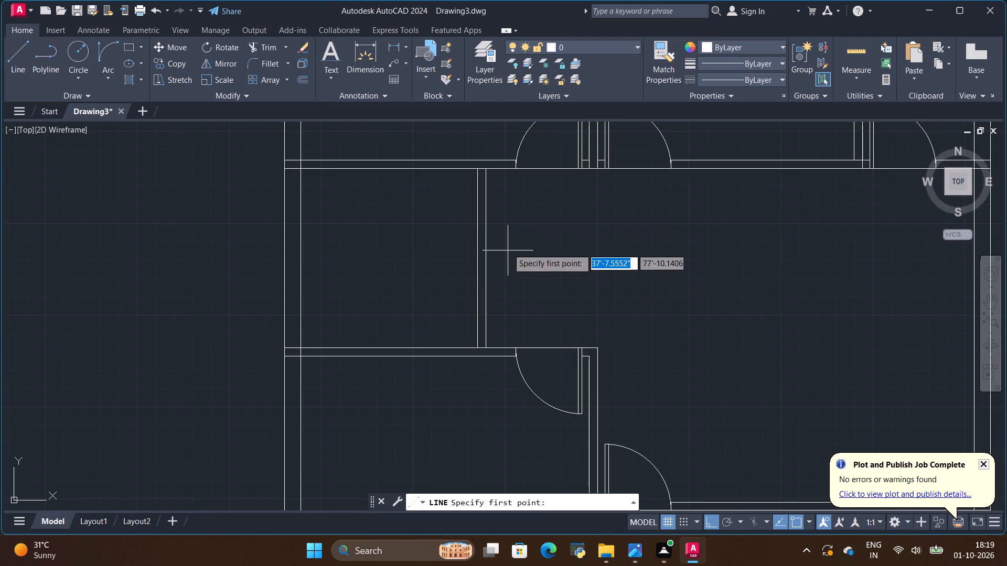
scroll(487, 169, up, 4)
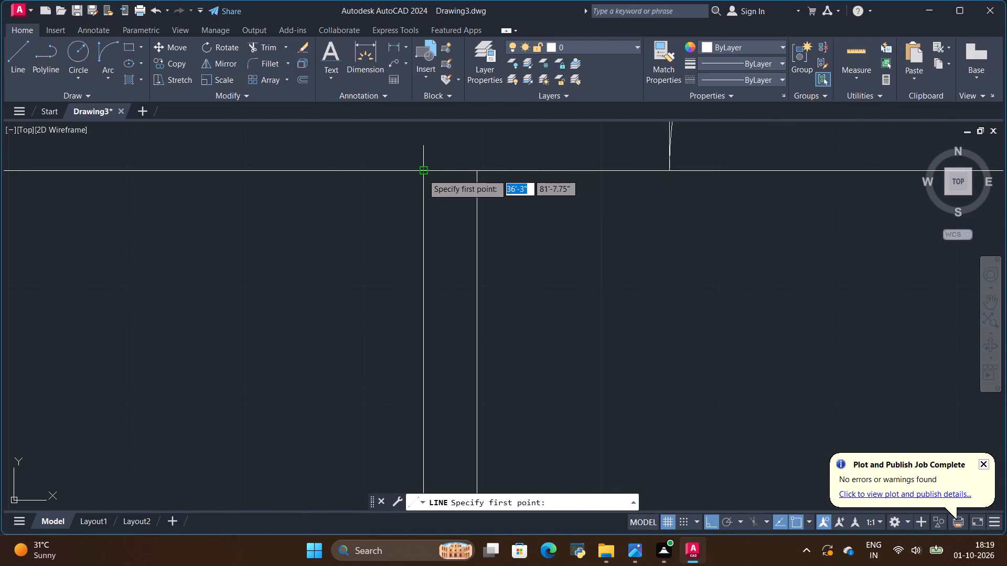
click(423, 173)
click(472, 170)
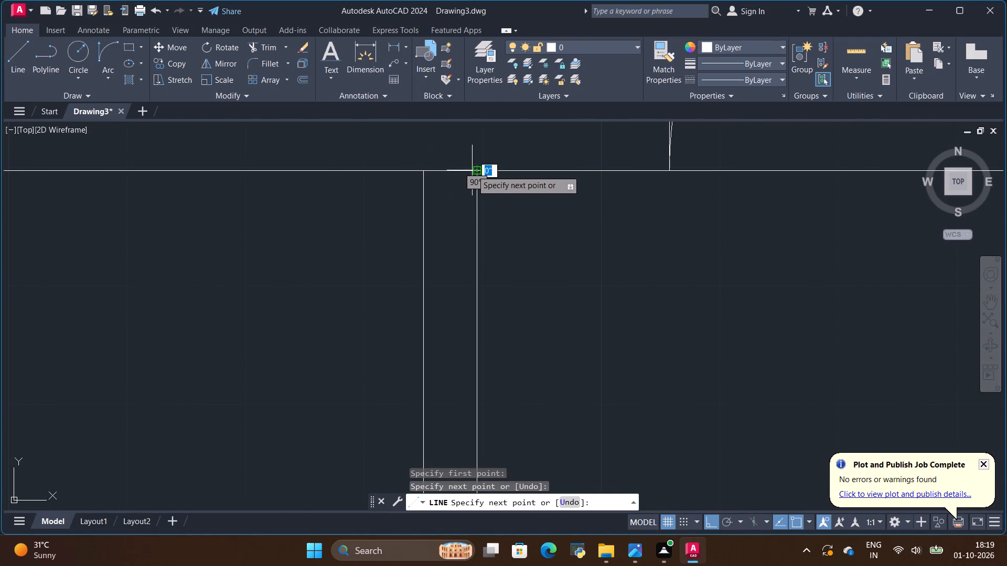
key(Escape)
Copy the short cross line straight down the partition at 4" and 3'4" to mark the door jambs.
click(456, 170)
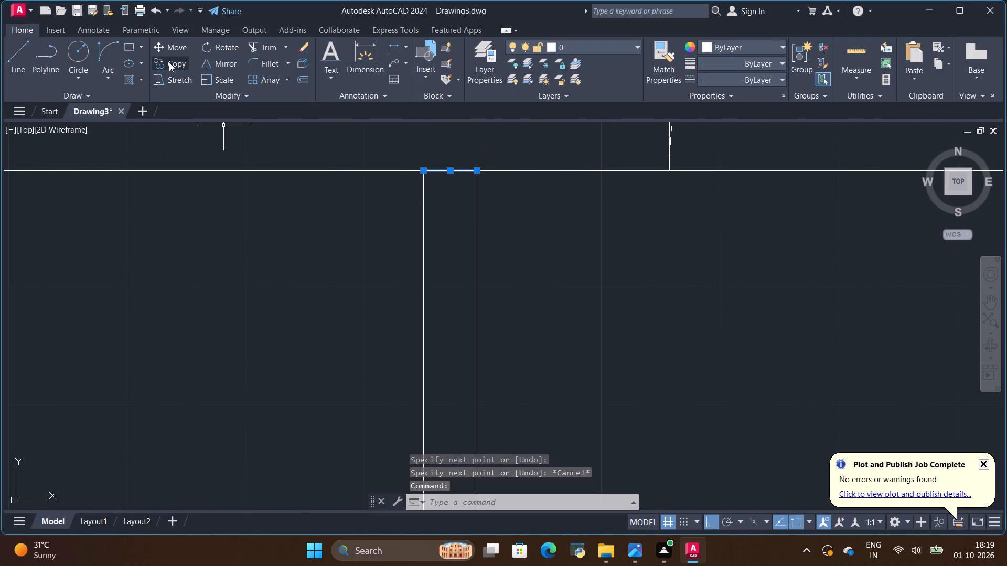
click(169, 62)
click(452, 169)
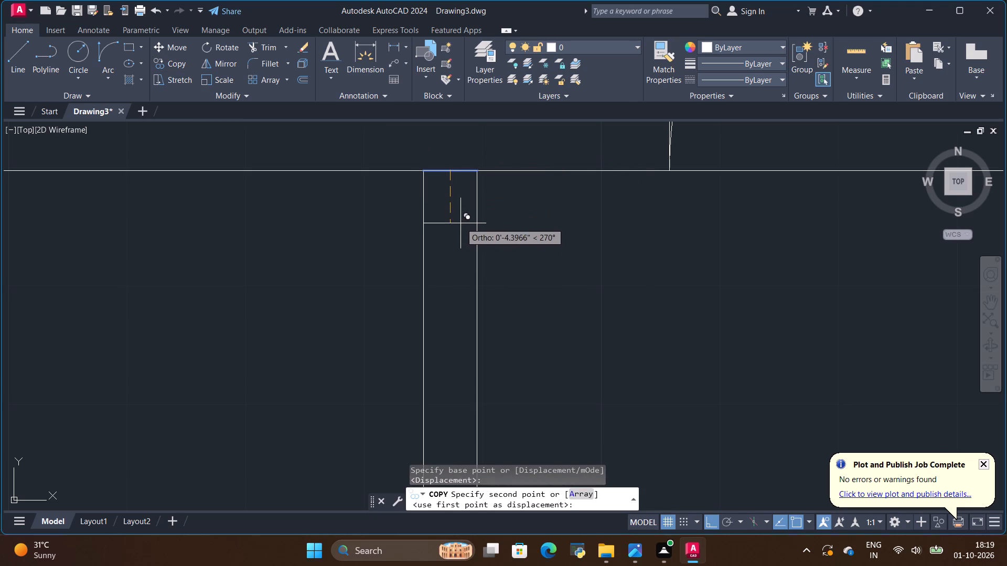
key(BackSpace)
key(BackSpace)
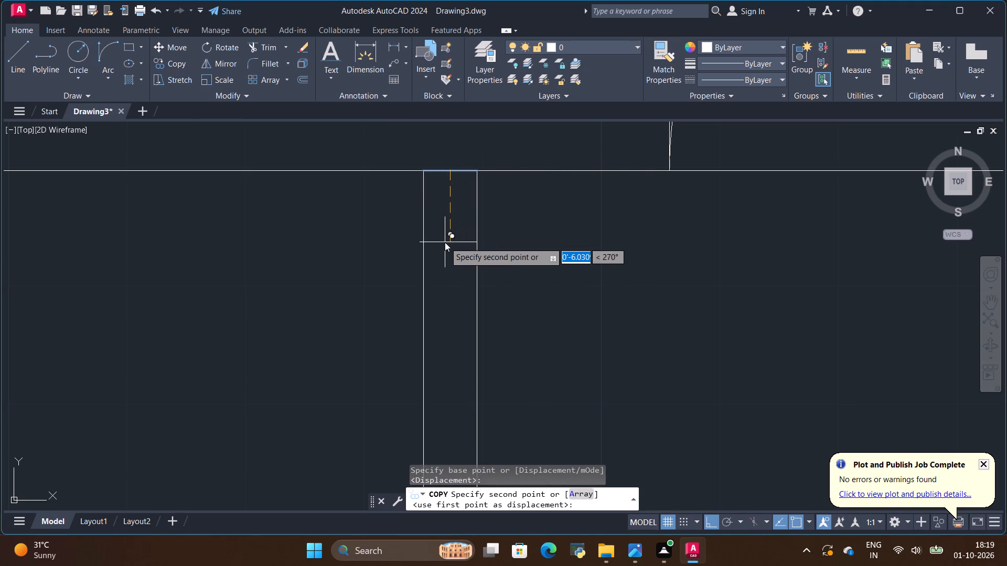
key(4)
key(shift+quotedbl)
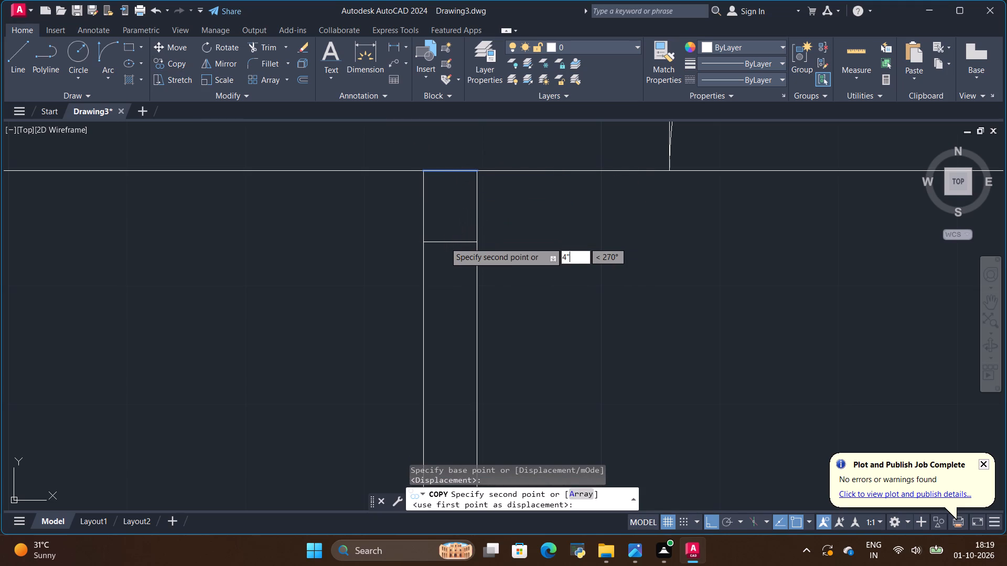
key(Return)
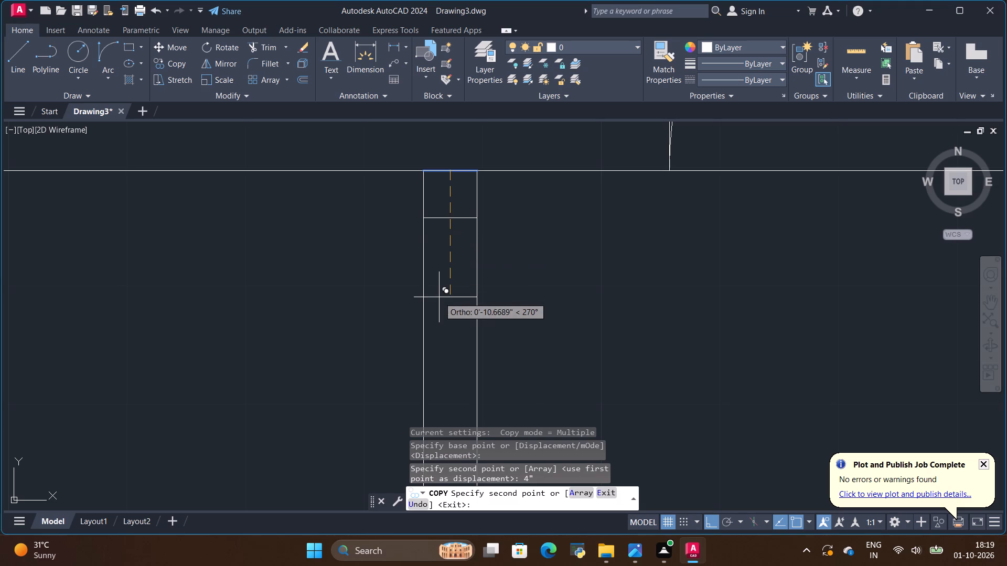
key(BackSpace)
key(BackSpace)
key(3)
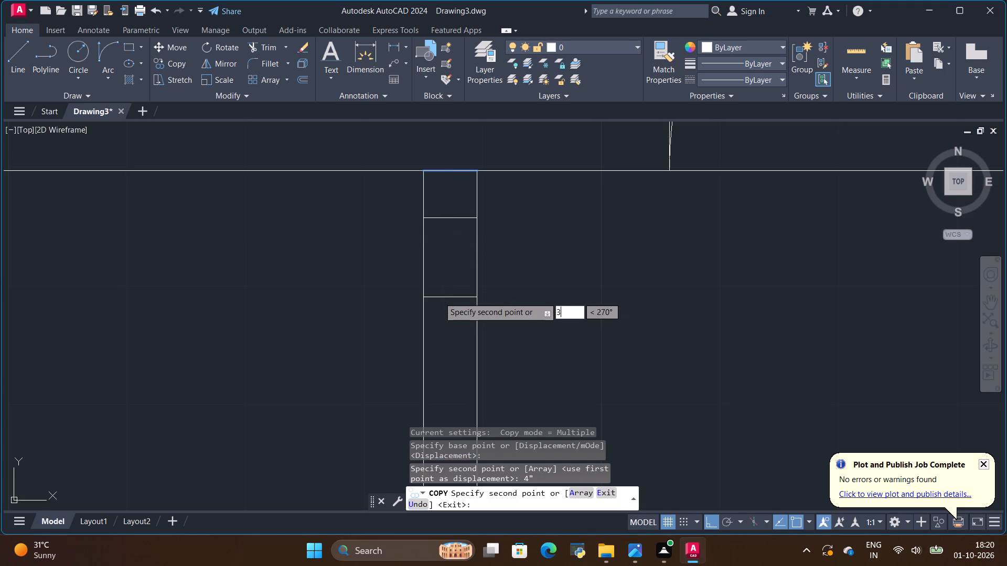
text('4")
key(Return)
key(Escape)
Trim both faces of the kitchen's east partition between the two jamb lines to open the doorway.
scroll(710, 415, down, 2)
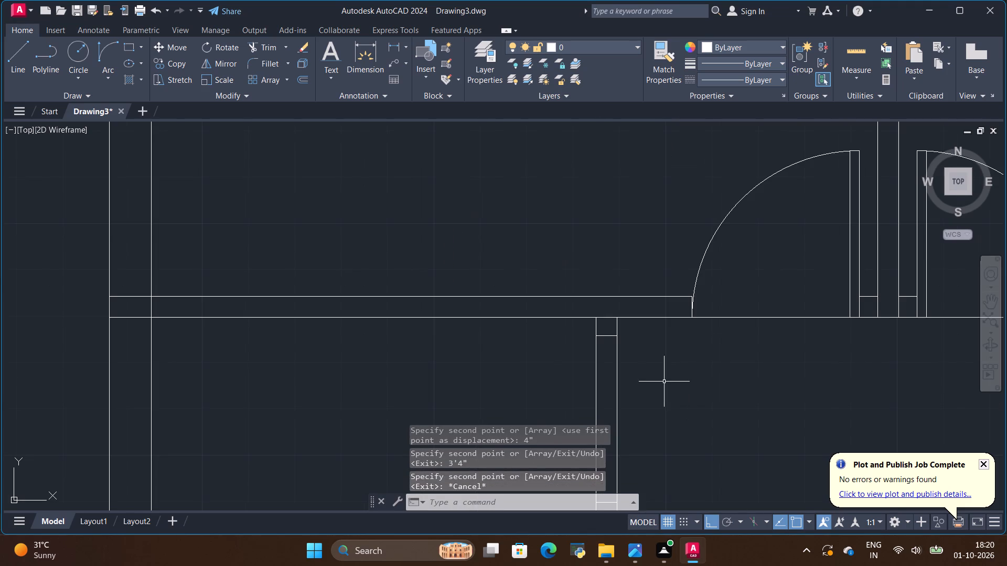
scroll(673, 356, down, 1)
scroll(689, 404, up, 1)
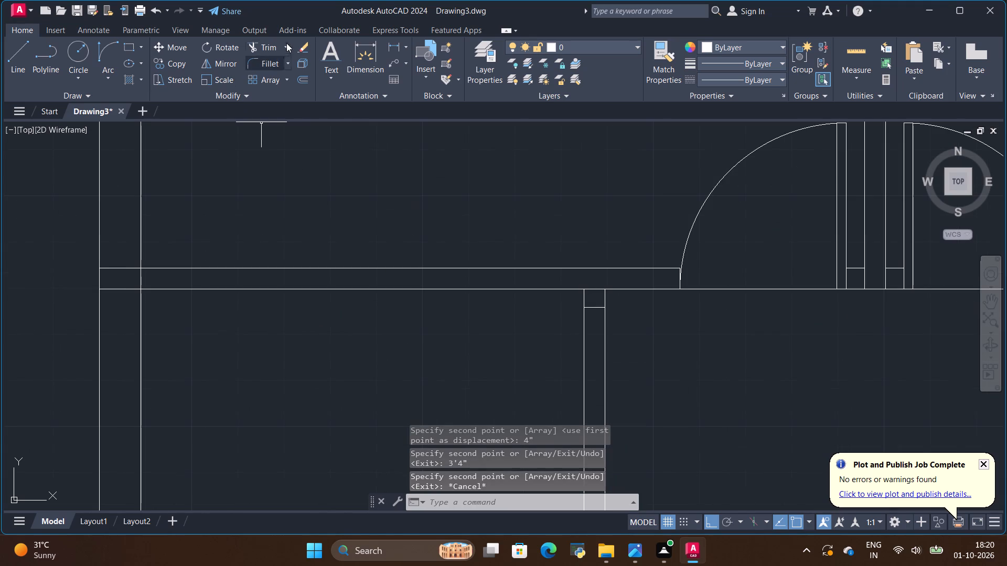
click(268, 44)
scroll(609, 230, down, 1)
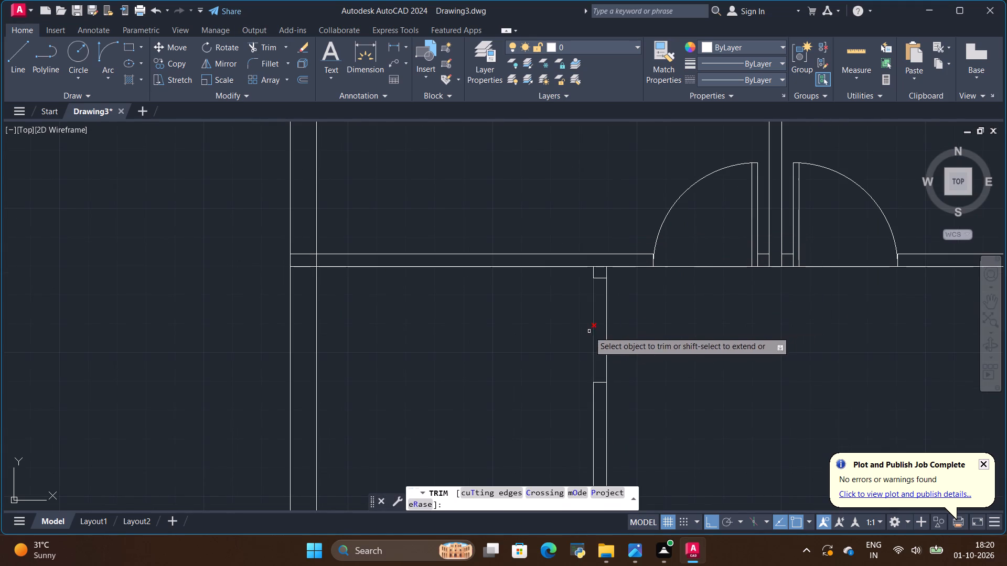
drag(585, 333, 623, 332)
scroll(604, 270, down, 1)
scroll(602, 336, up, 1)
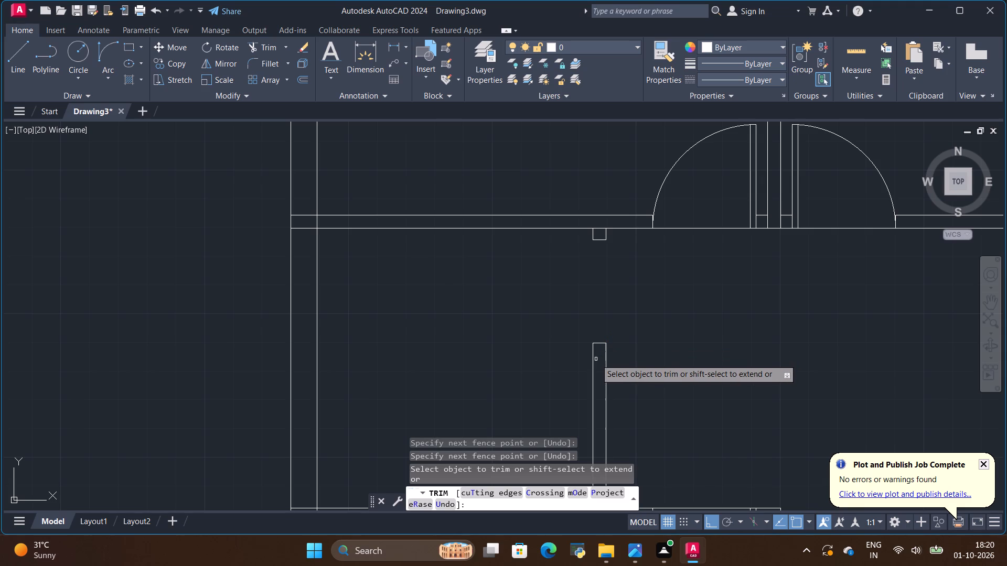
scroll(608, 274, down, 2)
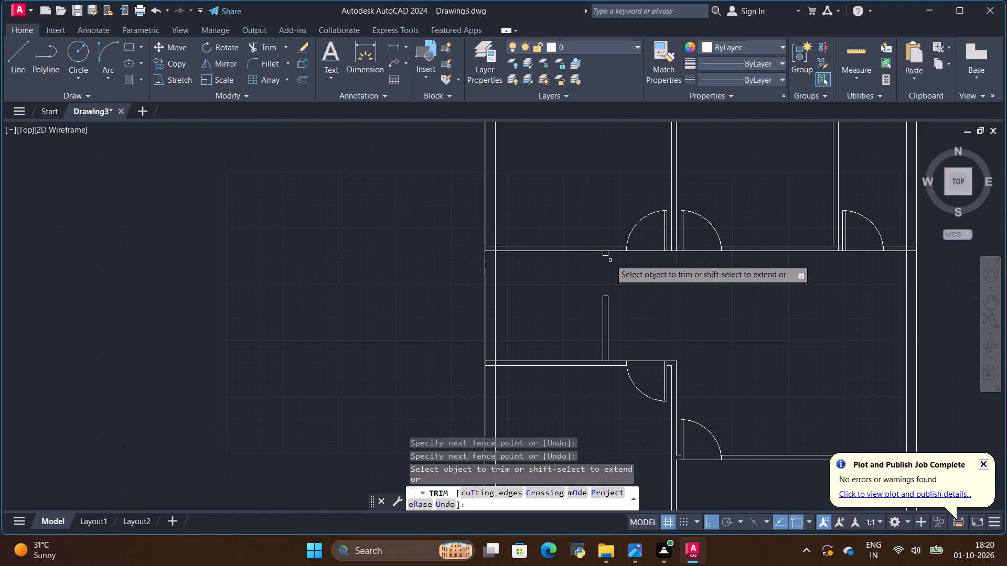
scroll(595, 290, up, 1)
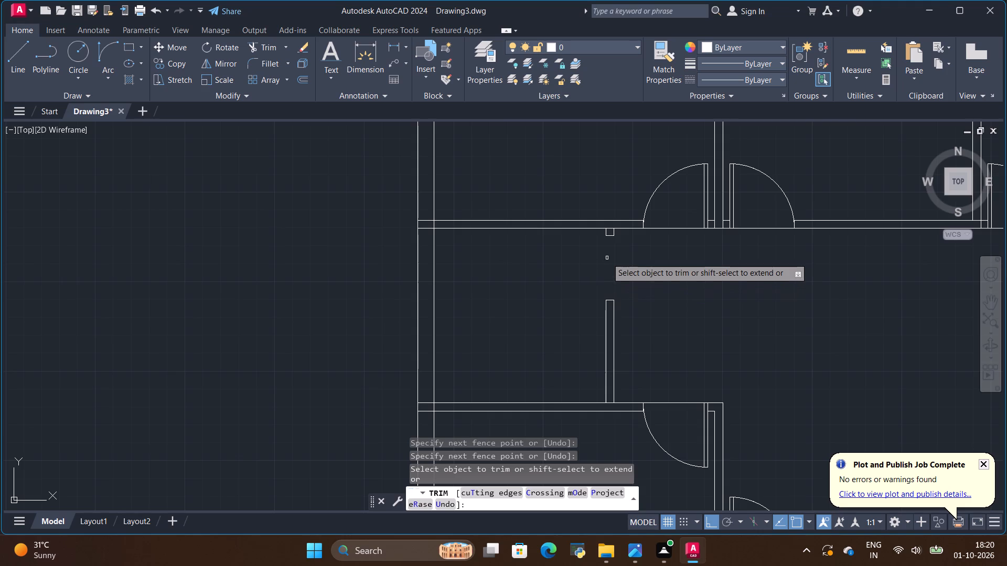
scroll(607, 258, up, 1)
scroll(605, 254, down, 3)
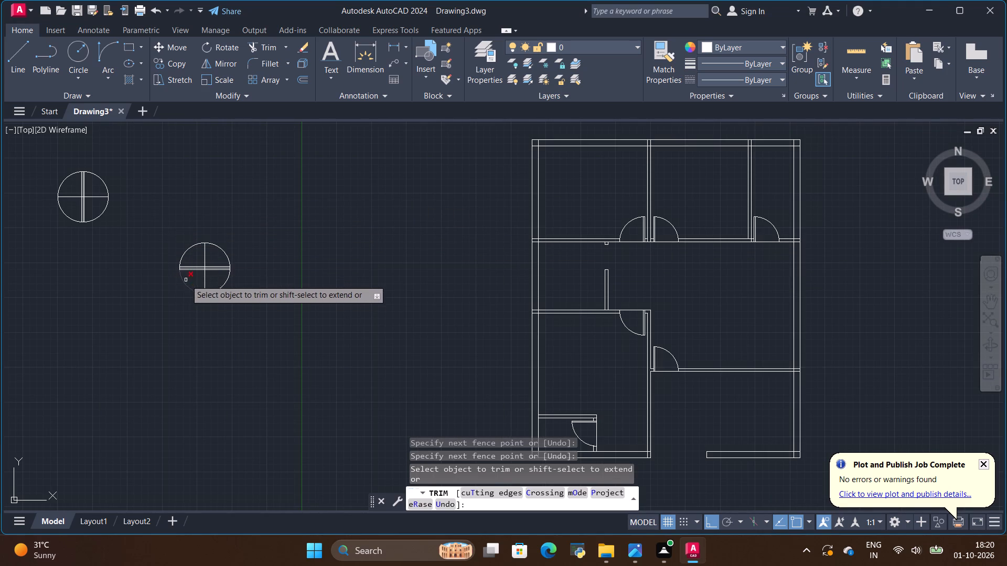
scroll(185, 278, up, 4)
key(space)
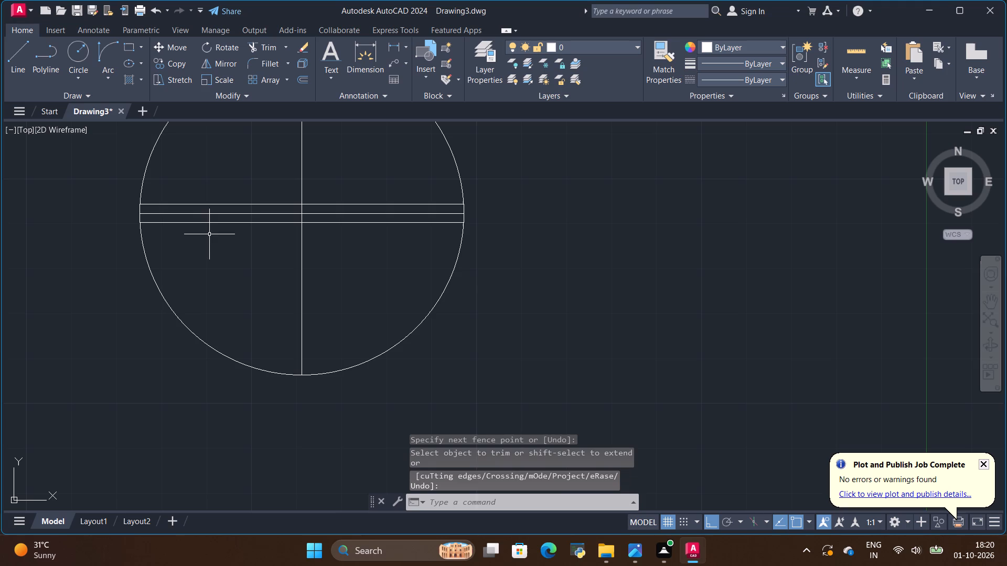
Copy the southwest quarter door from the lower door circle, with Ortho off, onto the east corner of the kitchen opening's north jamb.
click(213, 222)
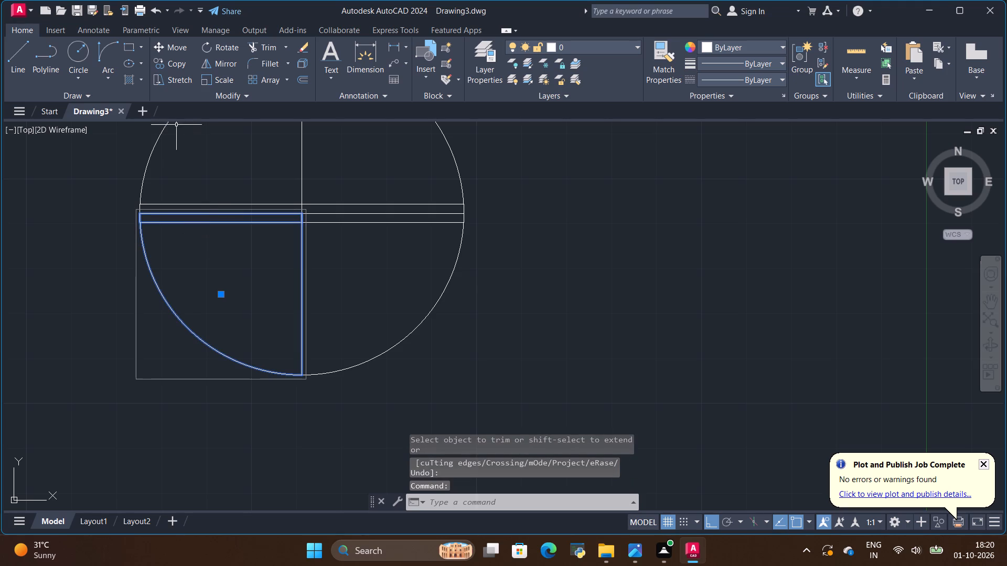
click(179, 61)
scroll(304, 202, up, 2)
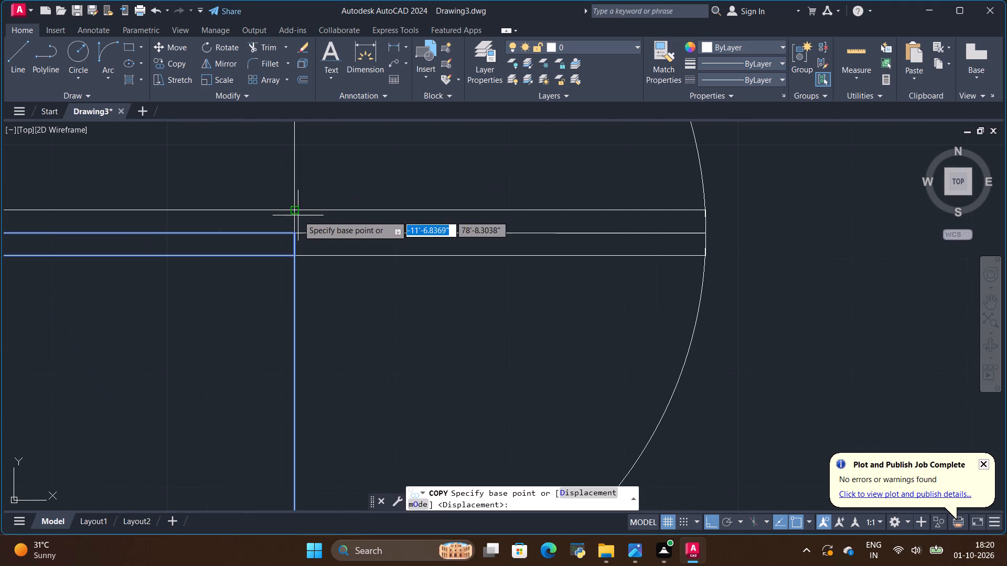
click(294, 233)
scroll(286, 242, down, 5)
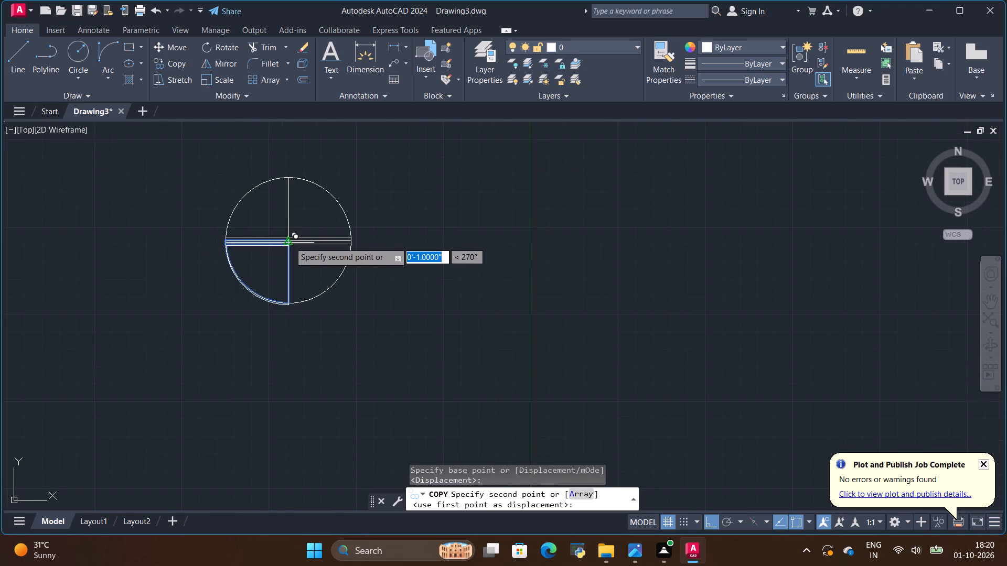
scroll(290, 242, down, 2)
scroll(538, 226, up, 6)
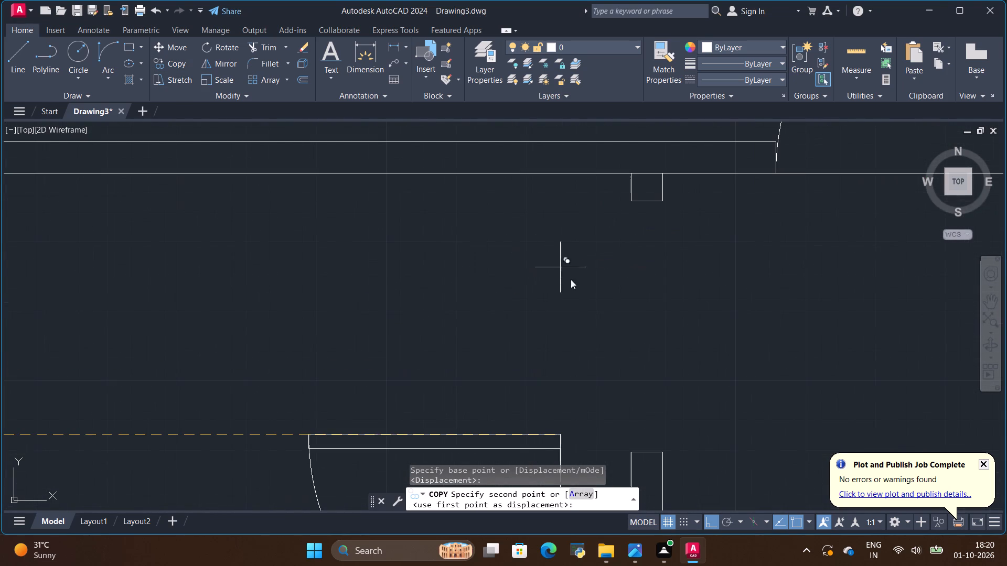
click(710, 524)
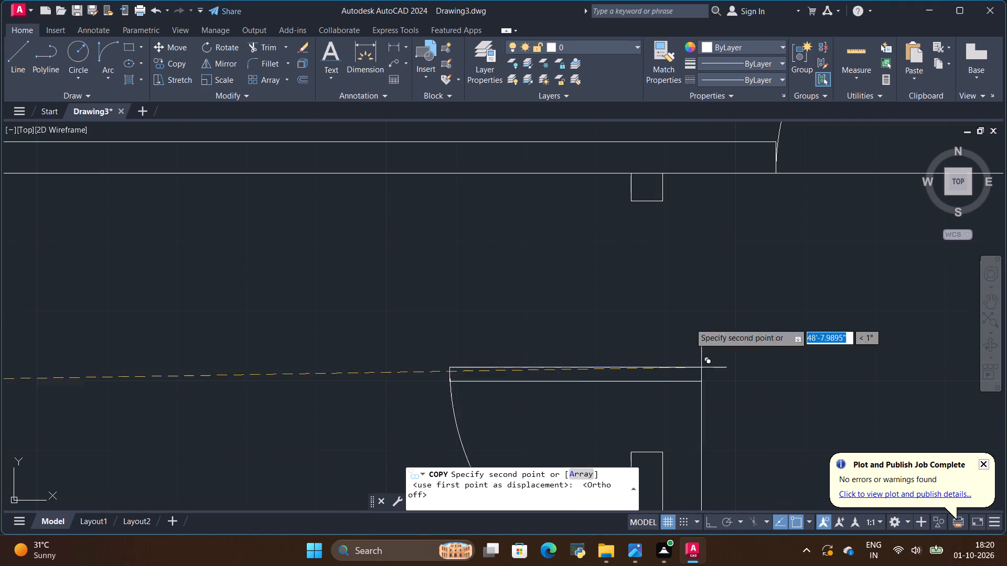
click(663, 200)
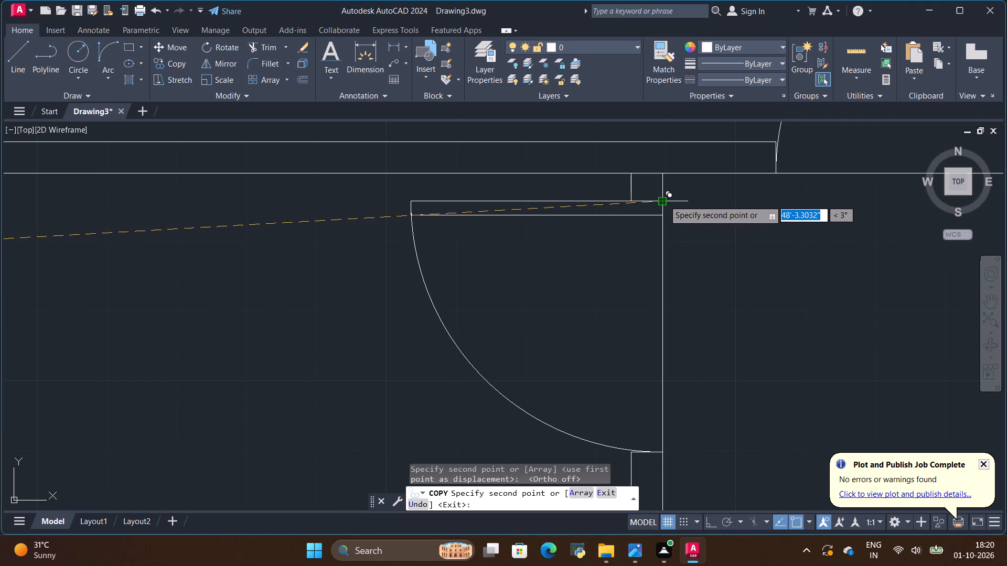
key(Escape)
Examine the whole drawn floor plan against the reference plan image, checking the kitchen and the rooms around it.
scroll(536, 263, down, 2)
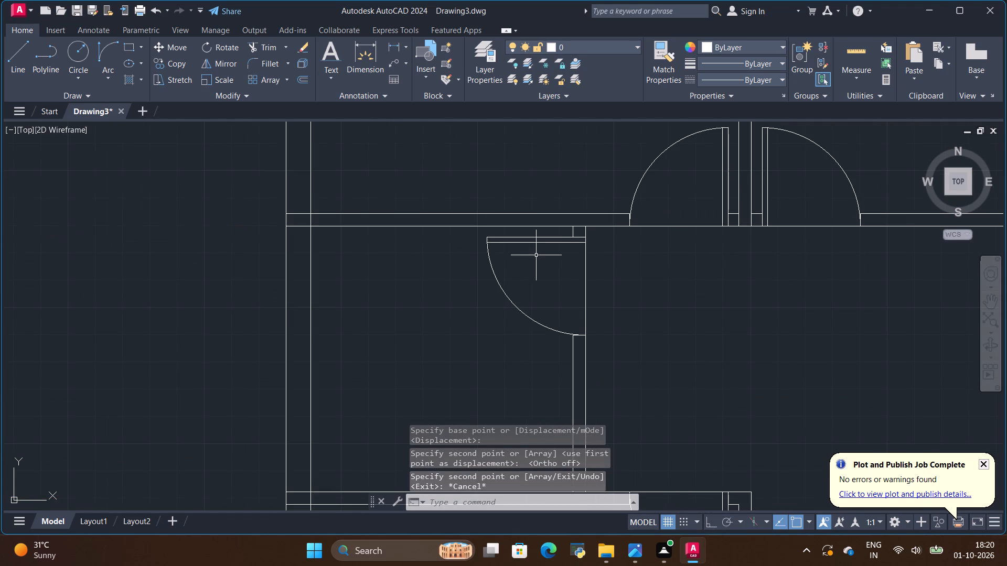
scroll(536, 254, down, 2)
scroll(567, 239, up, 2)
scroll(567, 239, down, 4)
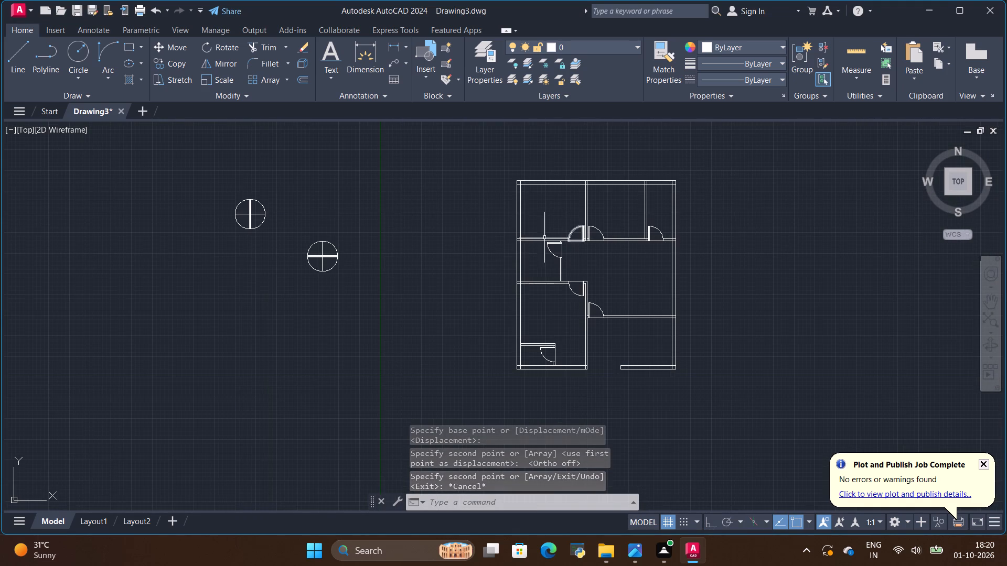
key(alt+Tab)
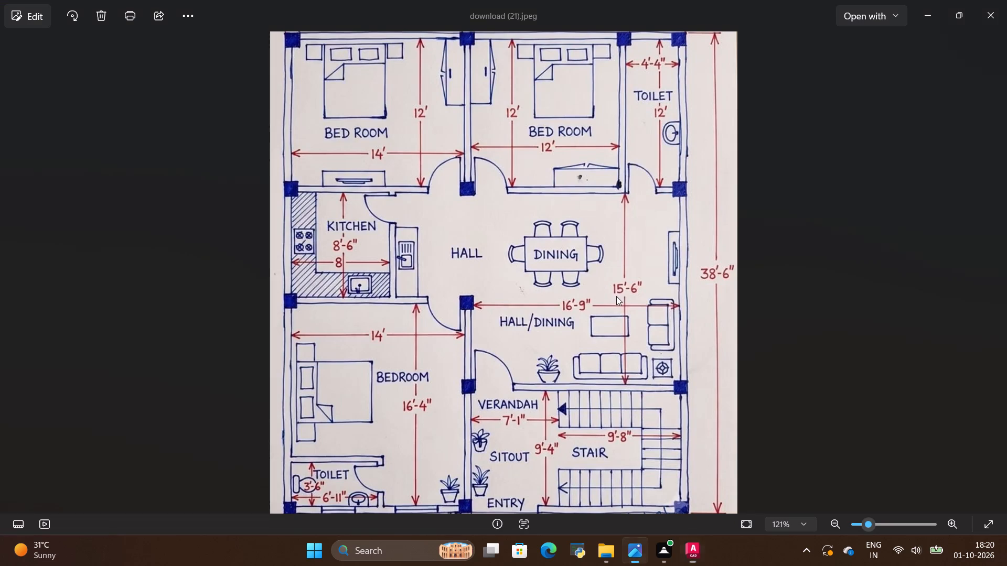
scroll(559, 255, down, 1)
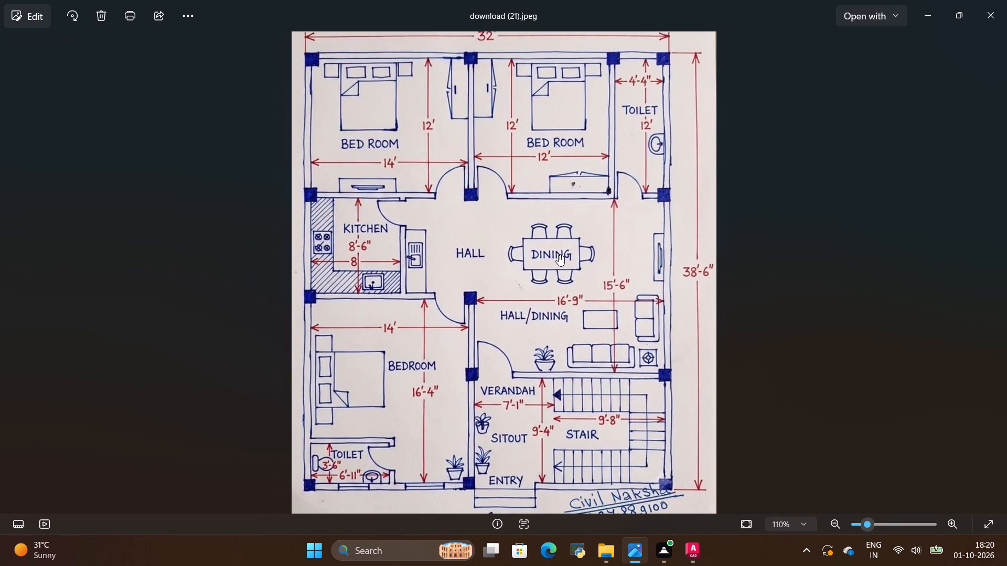
key(alt+Tab)
key(alt+Tab)
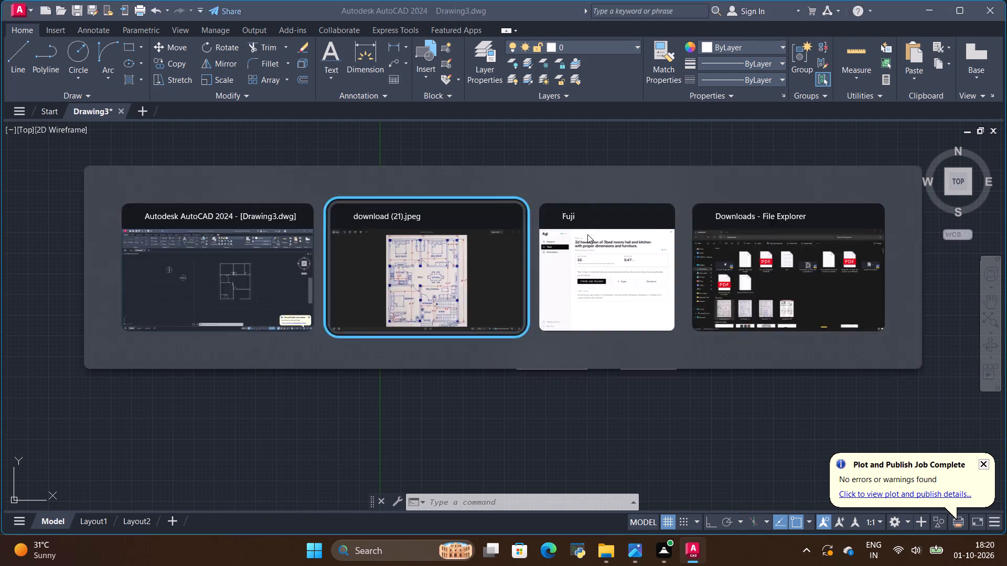
key(alt+Tab)
key(alt+Tab)
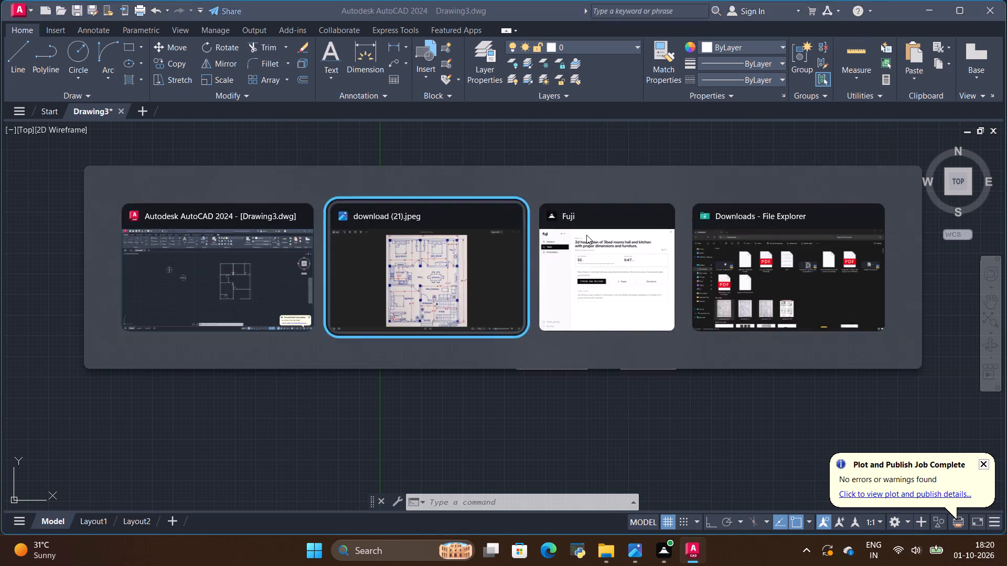
key(alt+Tab)
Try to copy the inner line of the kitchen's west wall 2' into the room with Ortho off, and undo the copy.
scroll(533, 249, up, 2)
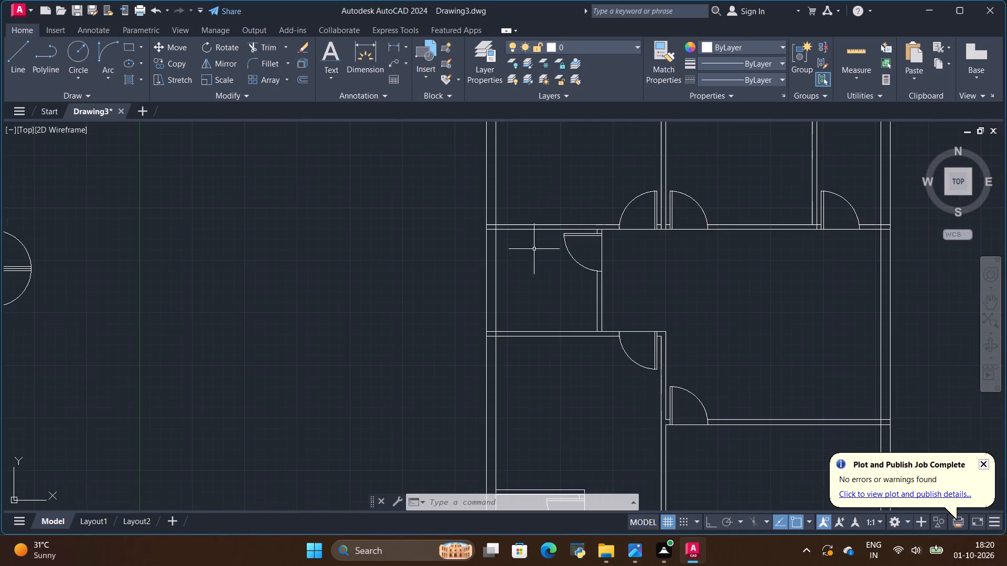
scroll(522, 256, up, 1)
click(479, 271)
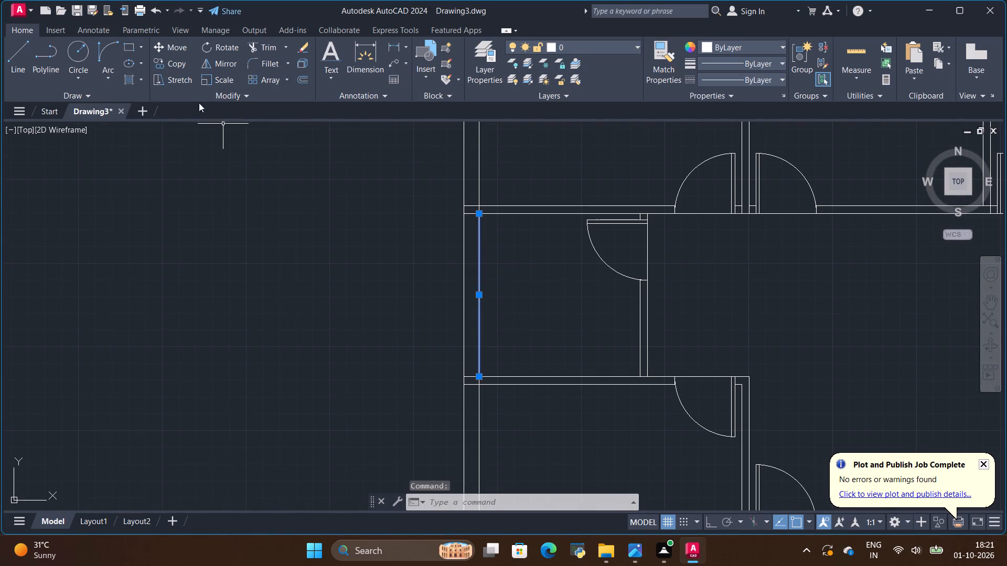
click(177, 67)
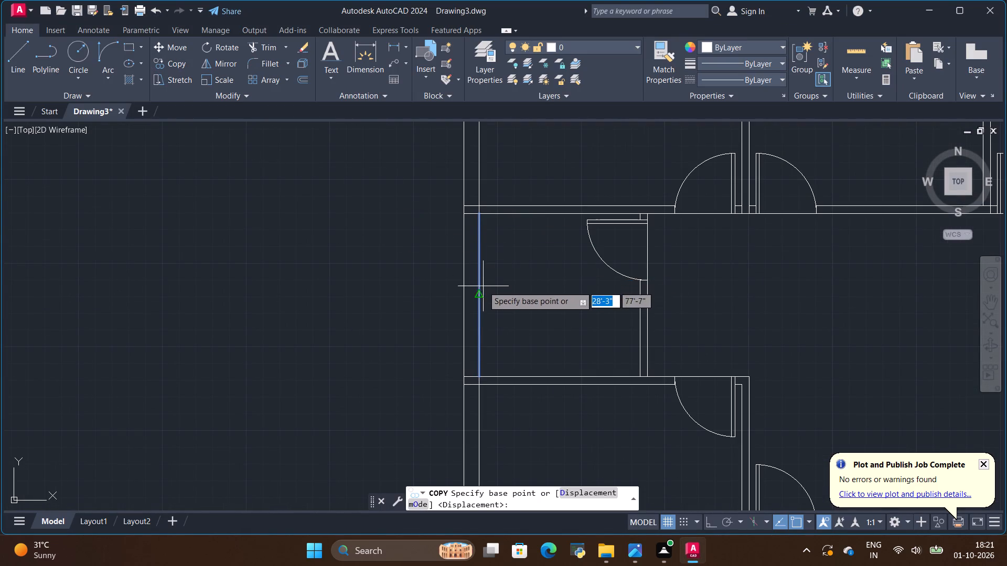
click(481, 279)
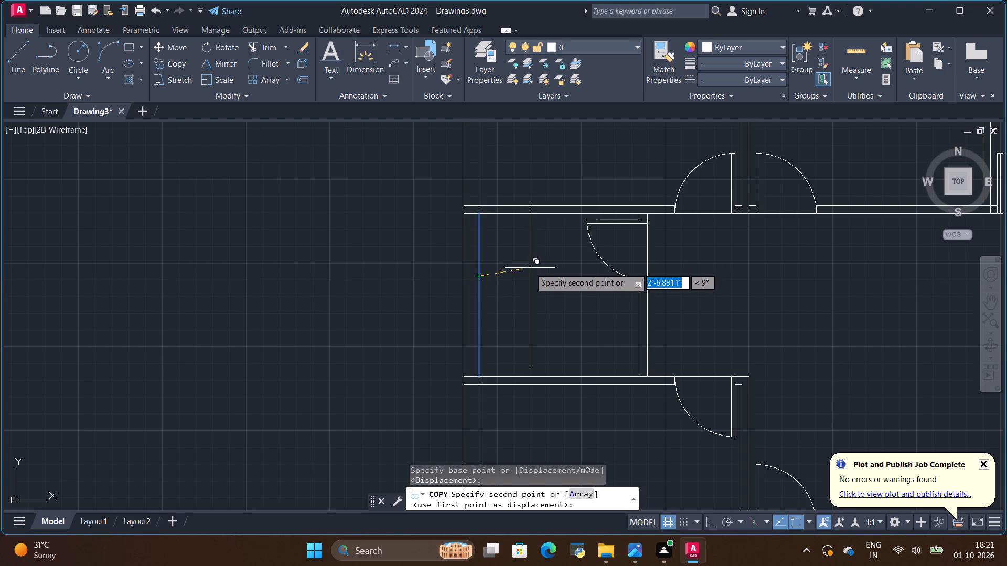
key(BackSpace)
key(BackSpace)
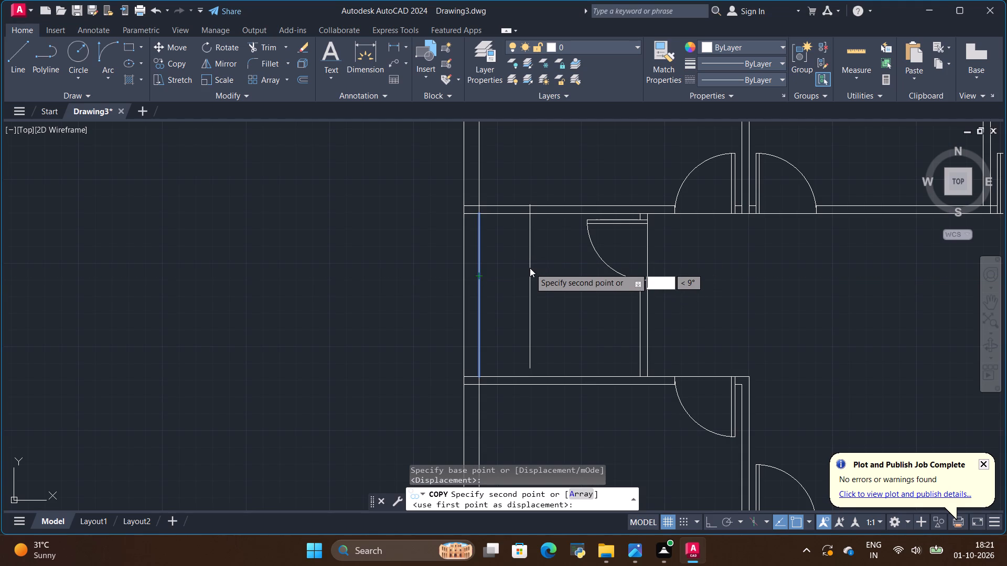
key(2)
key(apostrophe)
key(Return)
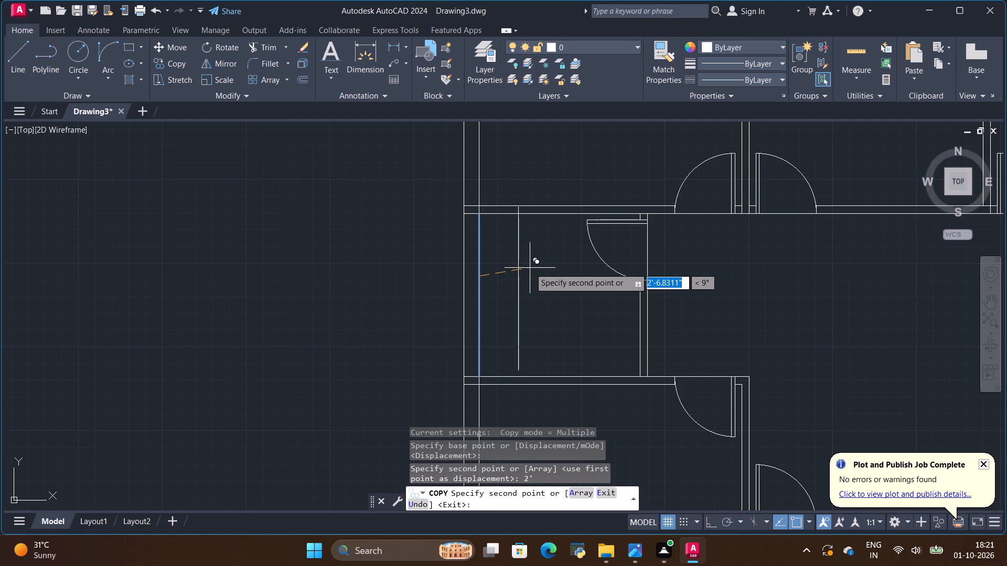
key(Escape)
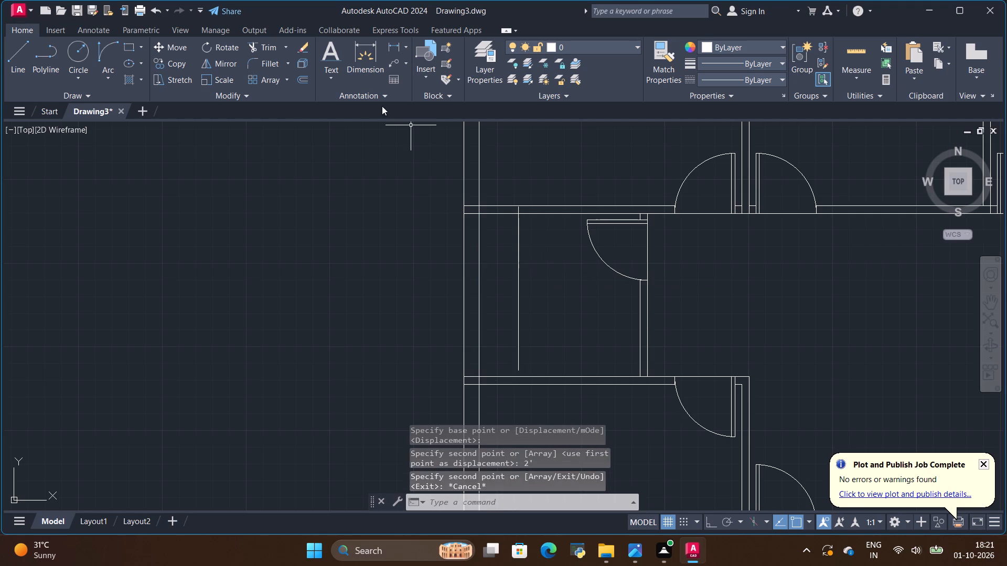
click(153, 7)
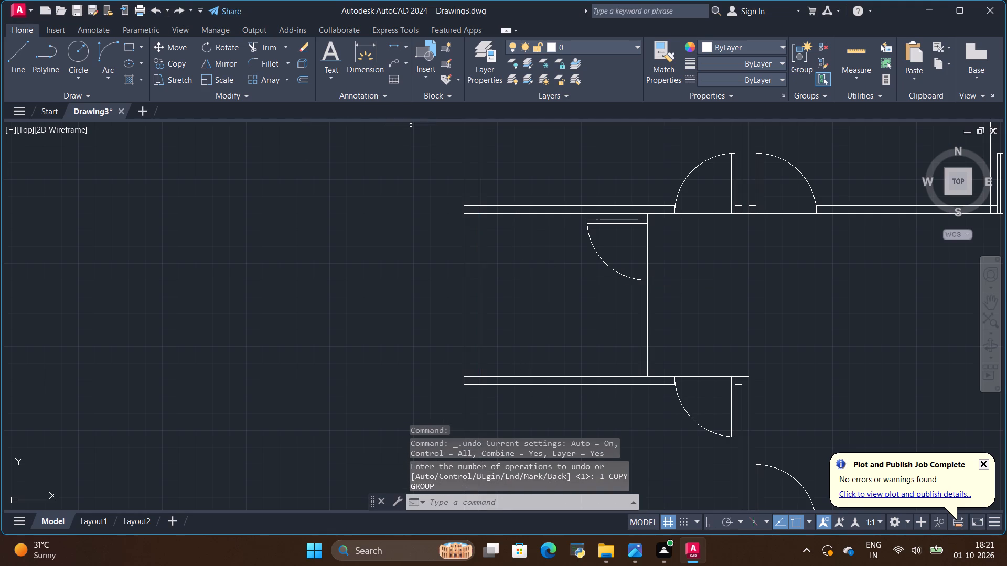
Copy the inner line of the kitchen's west wall 2' east with Ortho on, as the counter's front edge.
click(478, 242)
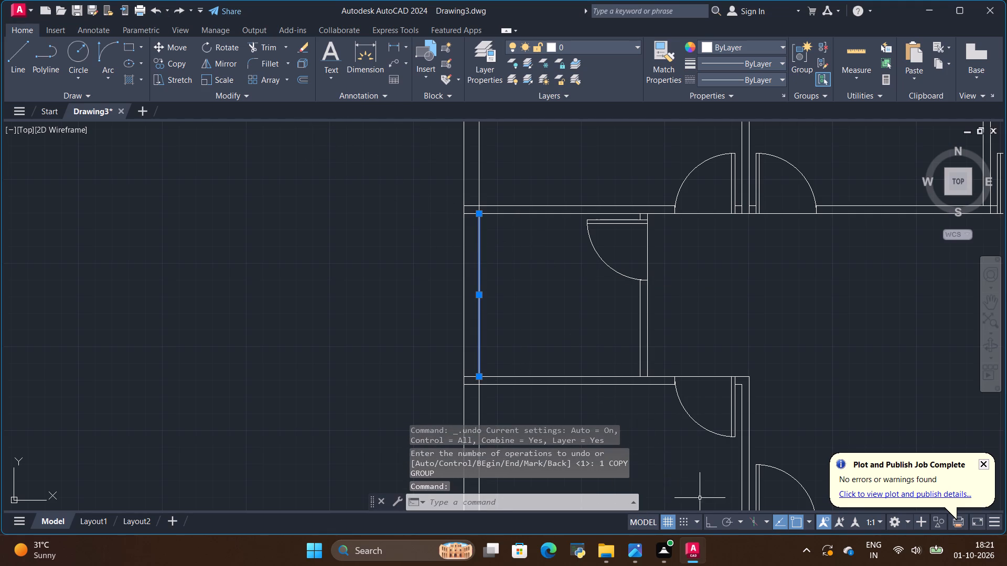
click(709, 525)
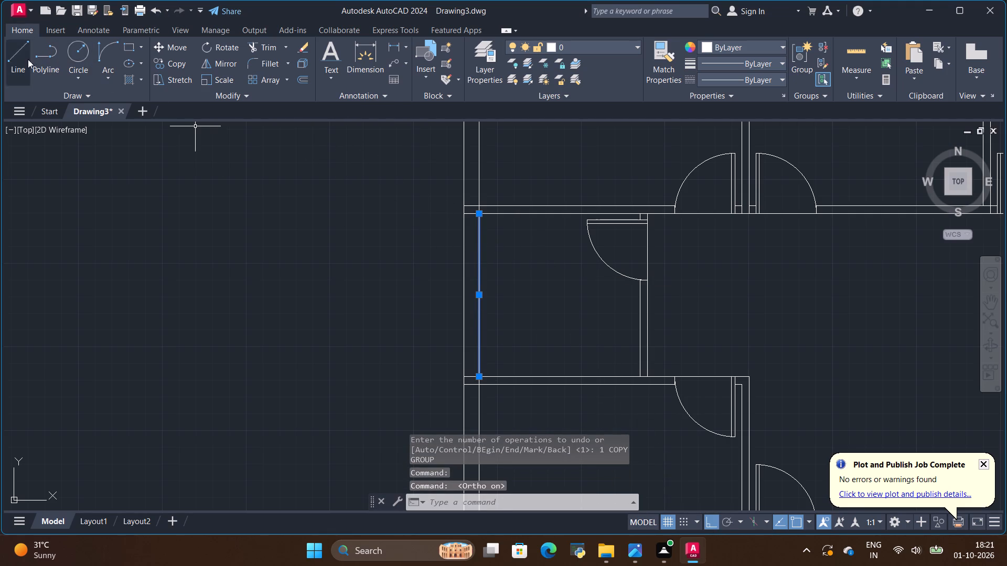
click(176, 67)
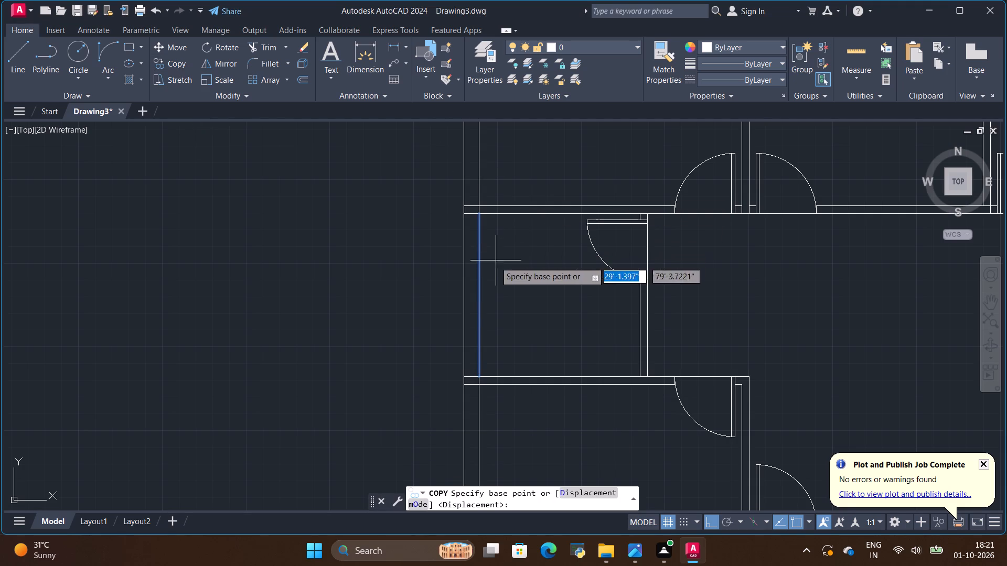
click(480, 294)
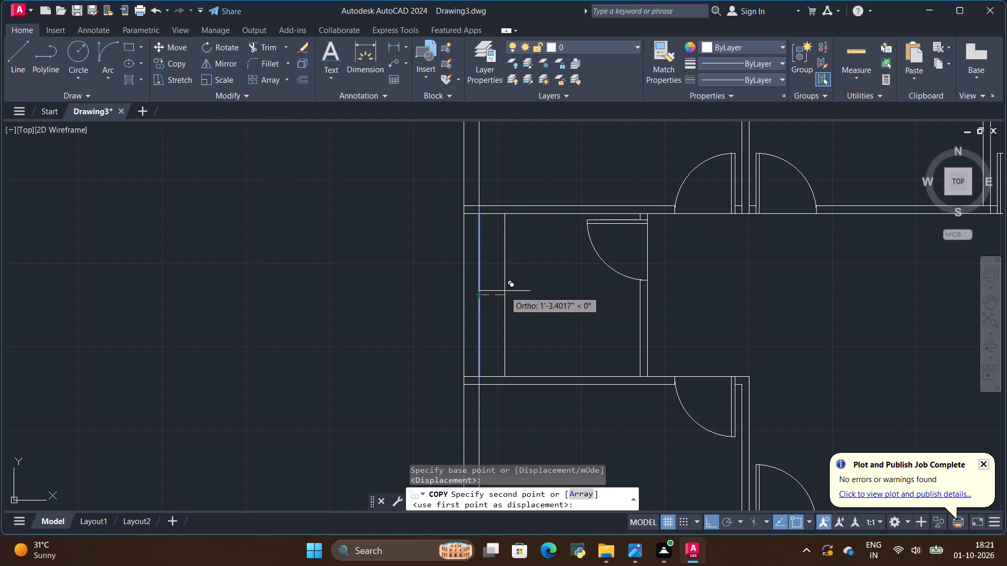
key(BackSpace)
key(BackSpace)
text(2')
key(Return)
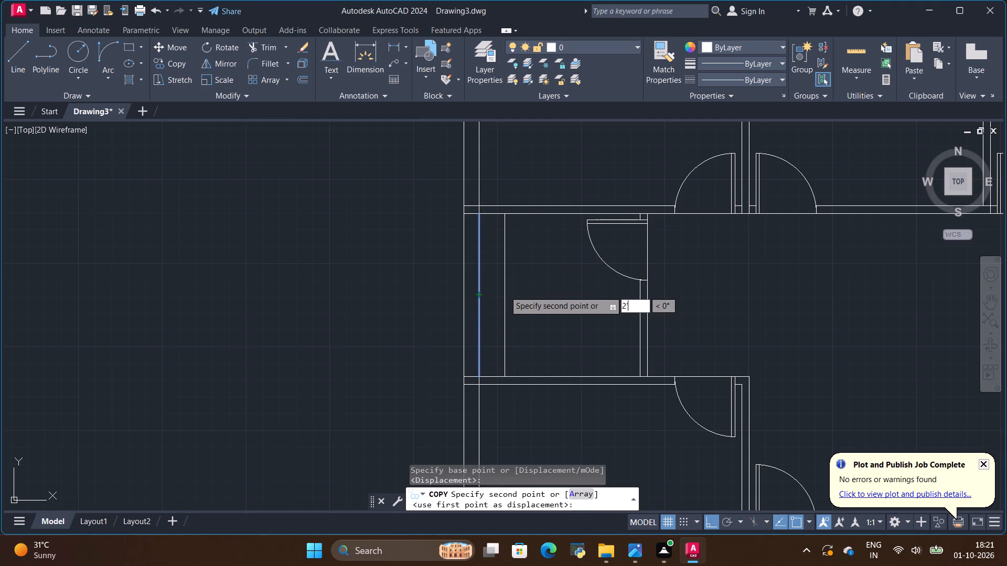
key(Escape)
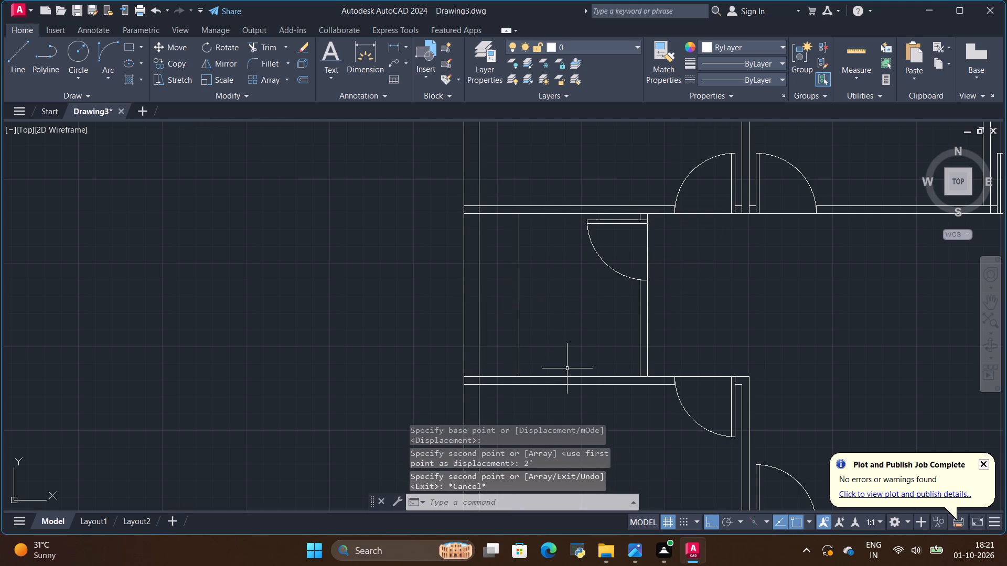
Draw a line along the kitchen's south wall from the west wall's inner corner to the east partition's inner face.
click(20, 57)
scroll(504, 385, up, 1)
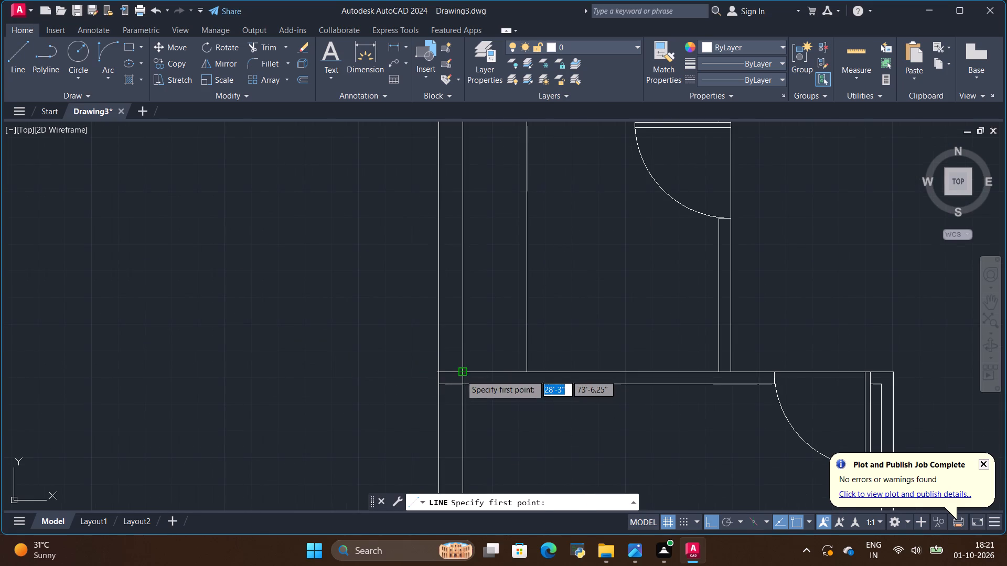
click(460, 374)
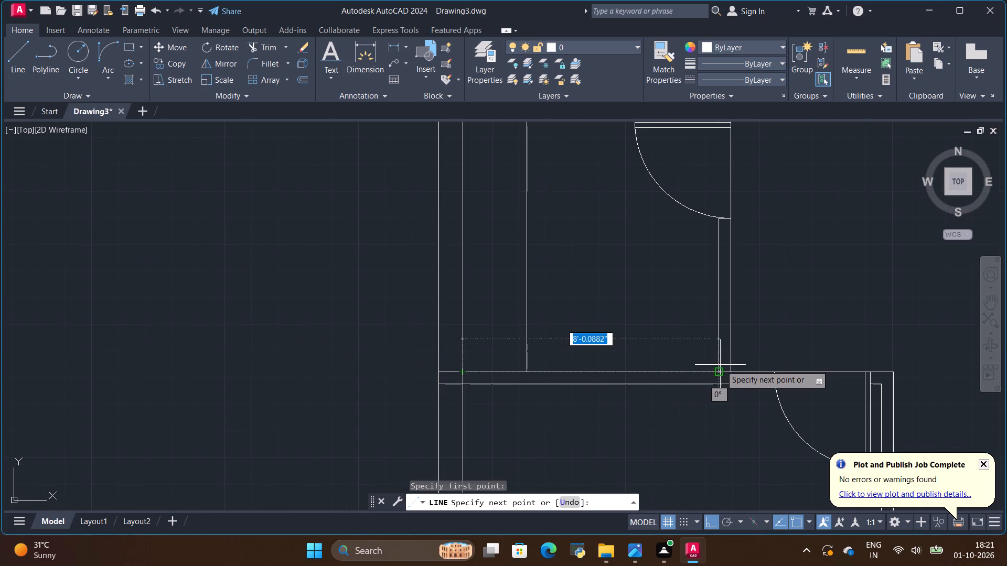
click(719, 369)
key(Escape)
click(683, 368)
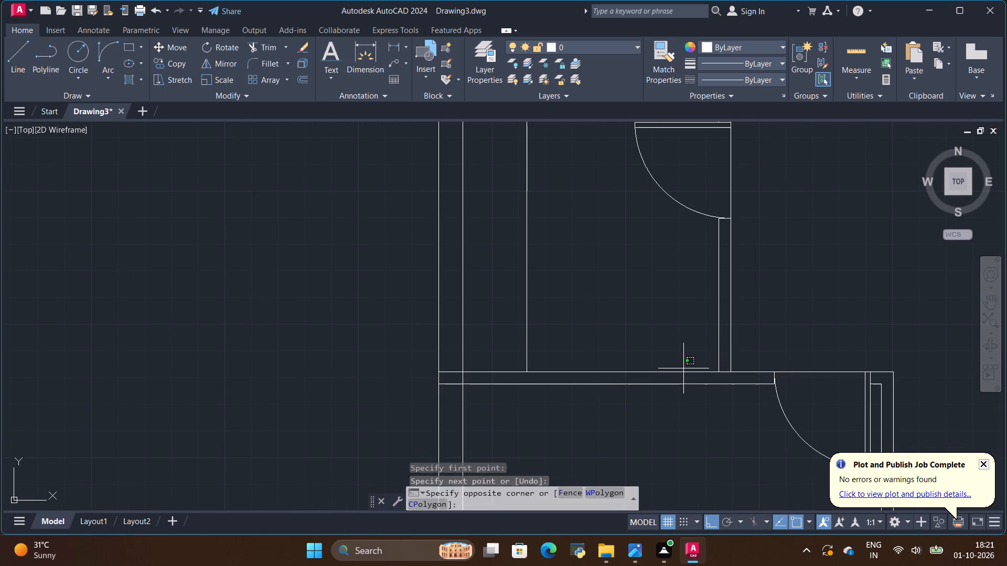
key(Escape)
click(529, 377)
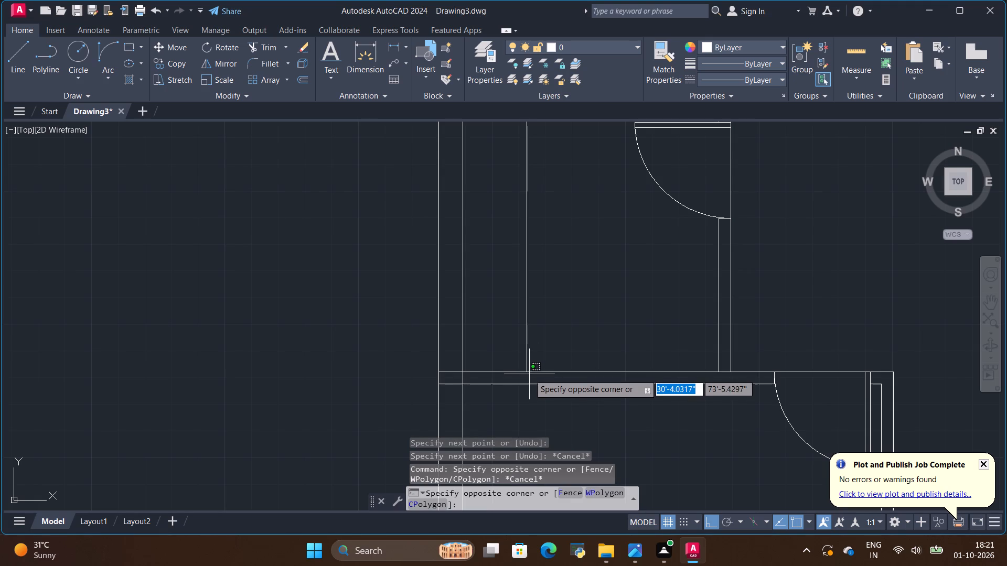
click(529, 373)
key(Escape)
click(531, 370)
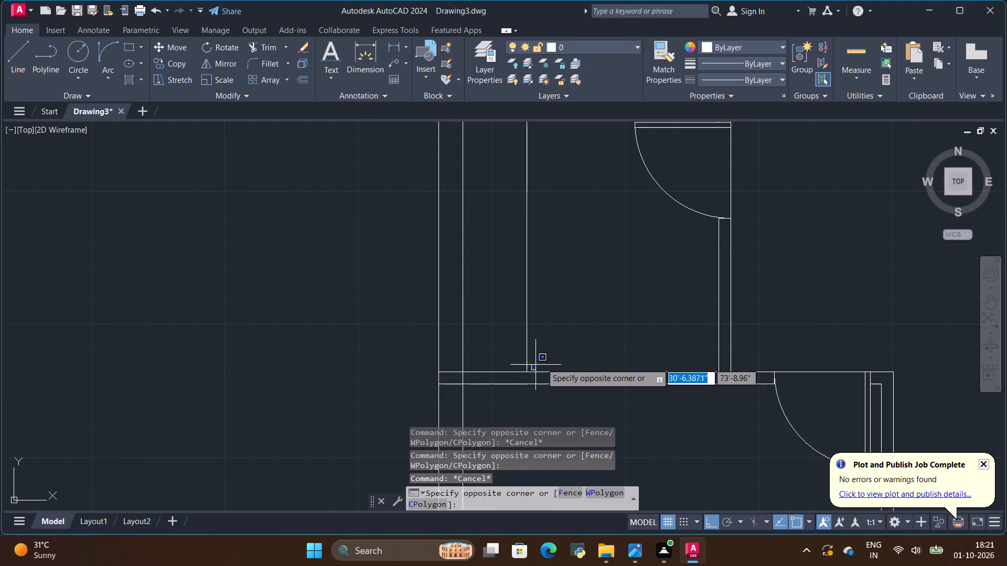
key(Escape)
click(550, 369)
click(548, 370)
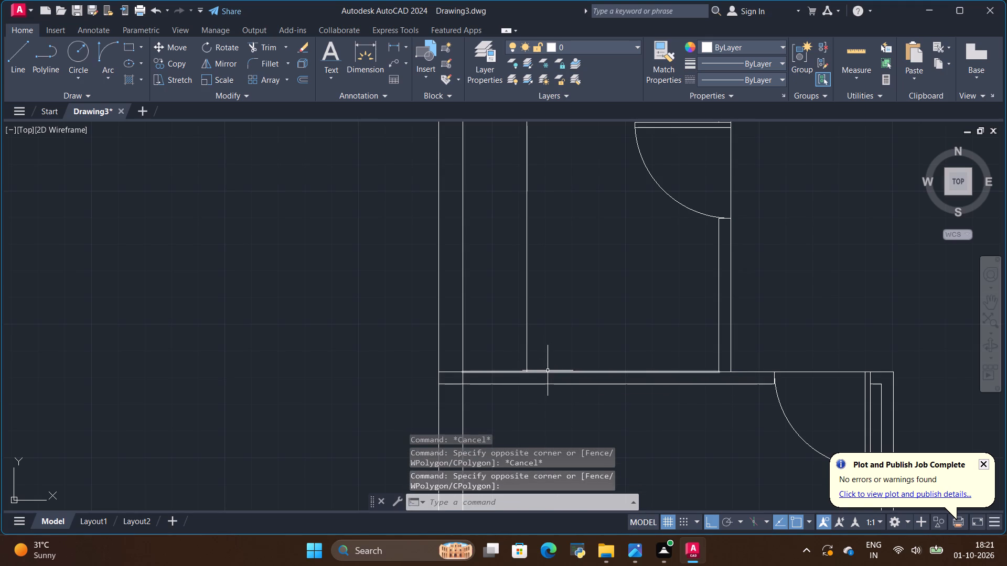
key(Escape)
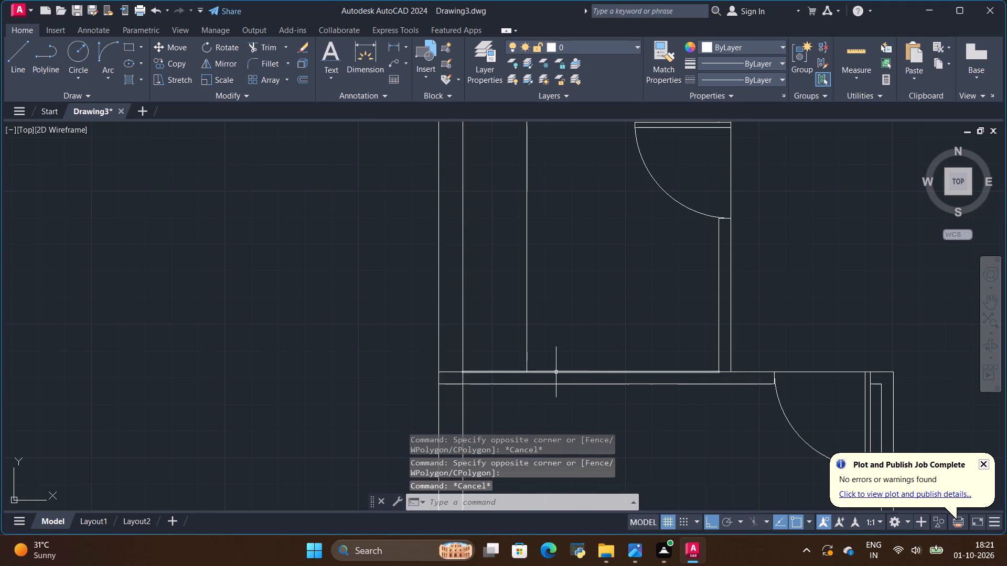
Copy the new line on the kitchen's south wall 2' north as the front edge of the south counter.
click(556, 372)
click(173, 65)
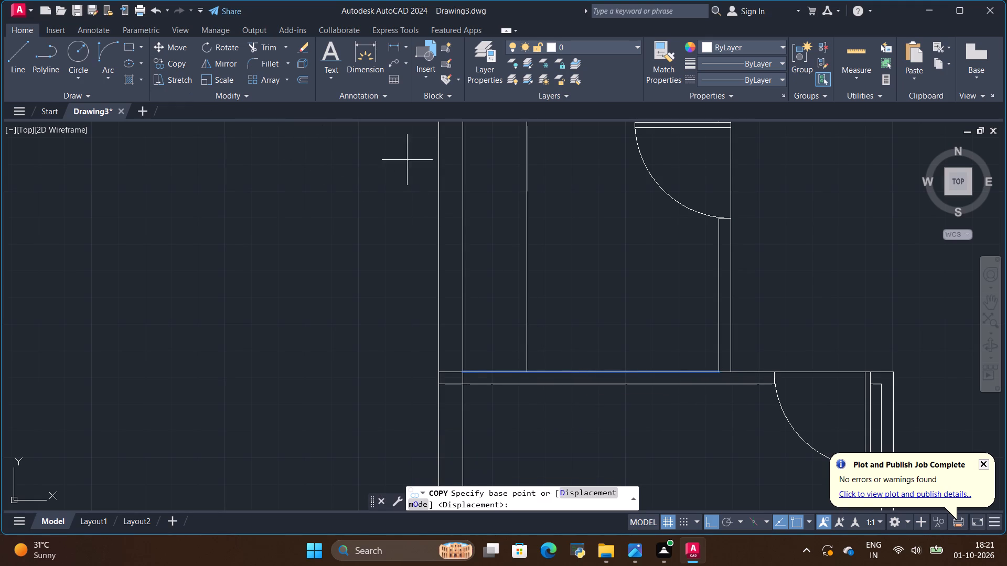
click(528, 370)
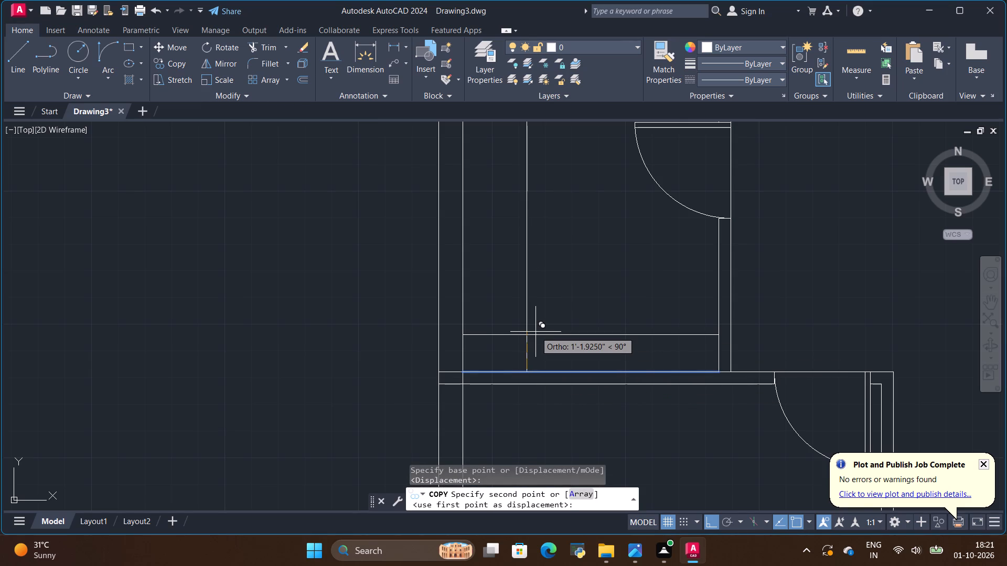
key(BackSpace)
key(BackSpace)
text(2')
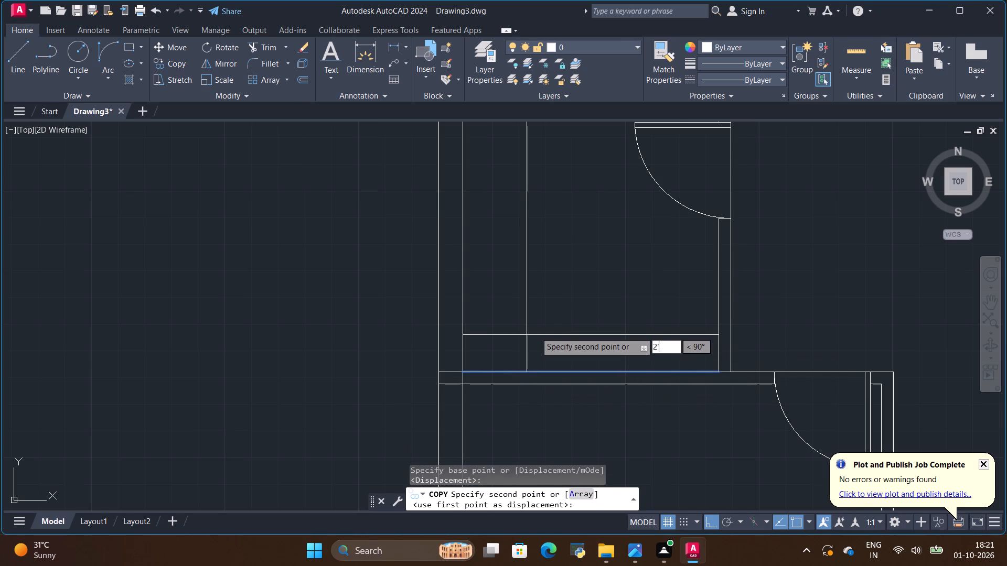
key(Return)
key(Escape)
Trim both counter lines past their crossing in the kitchen's southwest corner, leaving an L-shaped counter edge as in the reference plan.
scroll(538, 332, down, 1)
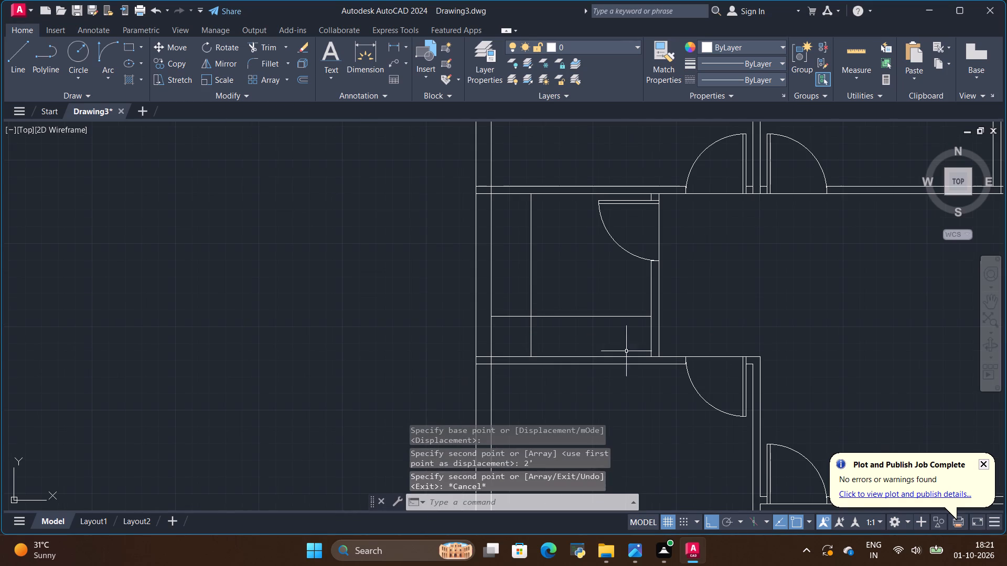
key(alt+Tab)
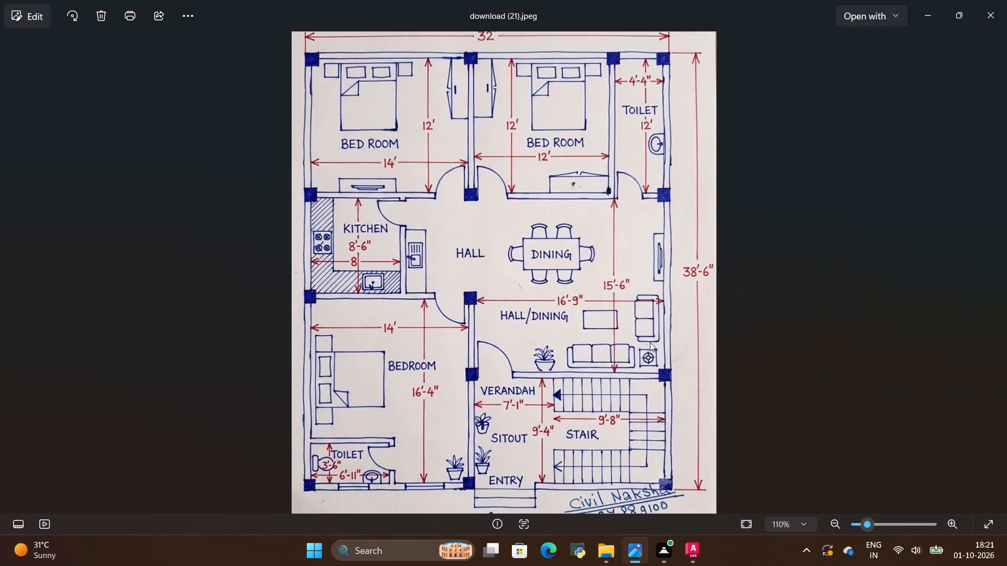
key(alt+Tab)
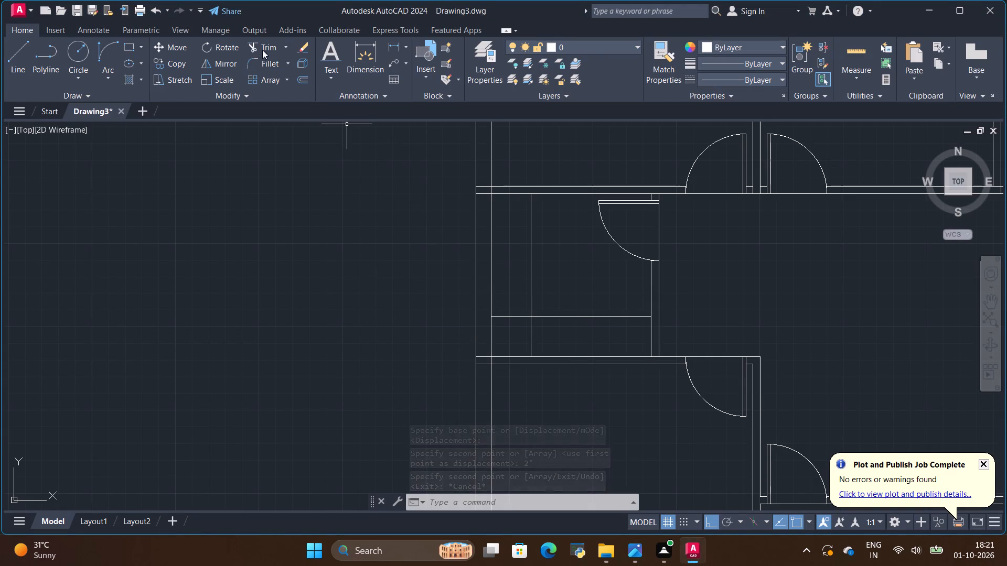
click(264, 43)
scroll(553, 300, up, 1)
drag(489, 299, 501, 361)
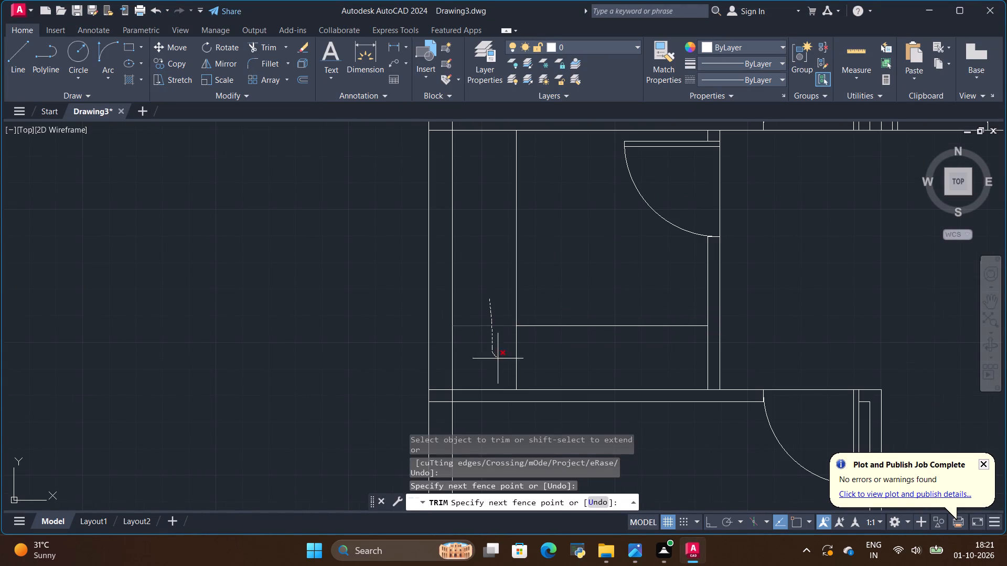
drag(501, 361, 534, 361)
Examine the reference plan image against the whole drawn floor plan, checking the kitchen counter and the surrounding rooms.
scroll(447, 325, down, 1)
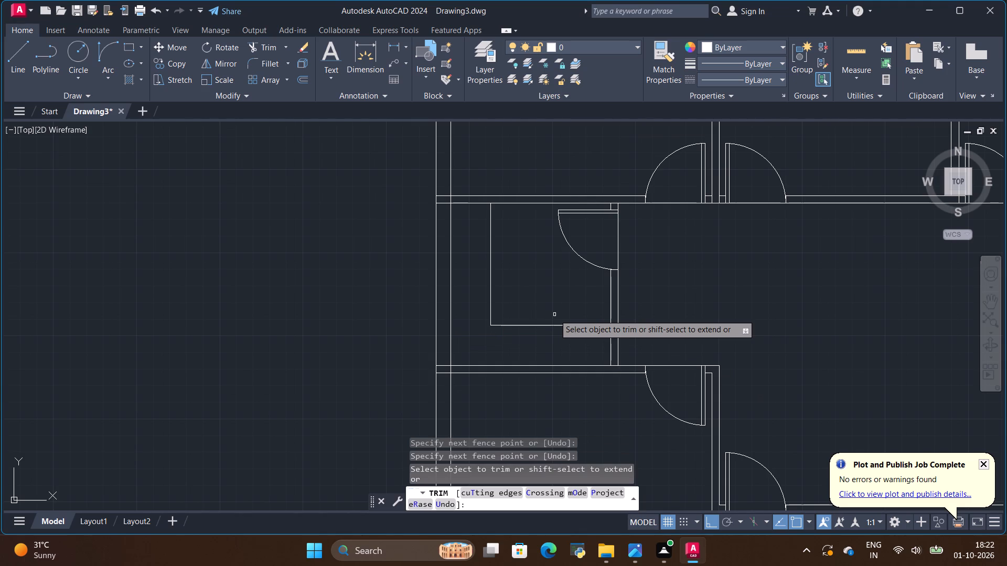
scroll(554, 314, down, 2)
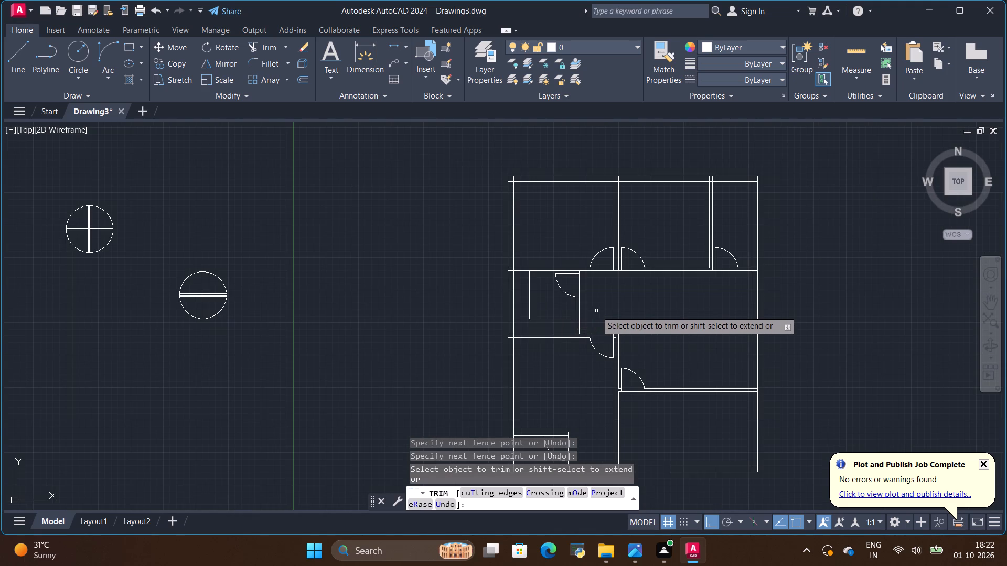
key(alt+Tab)
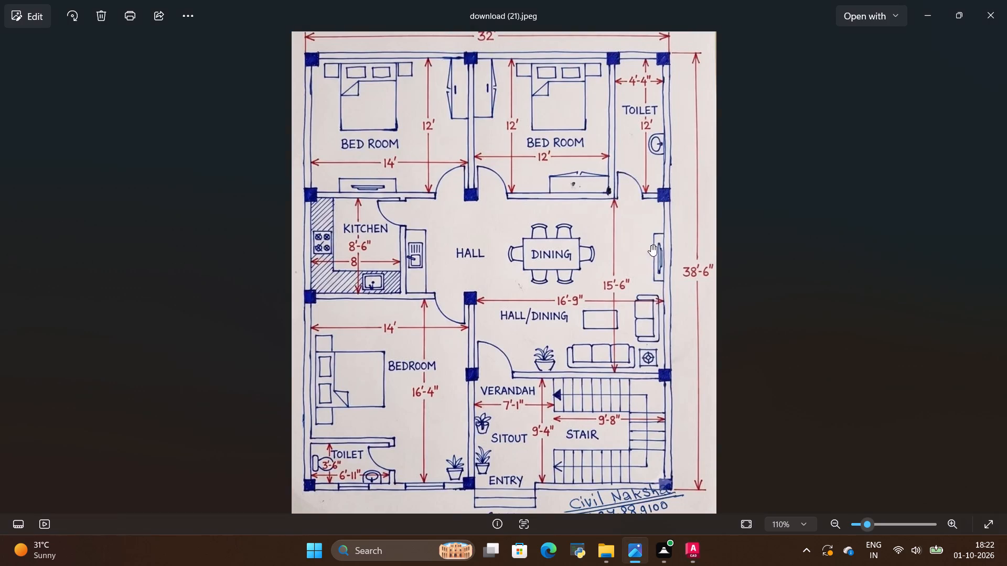
key(alt+Tab)
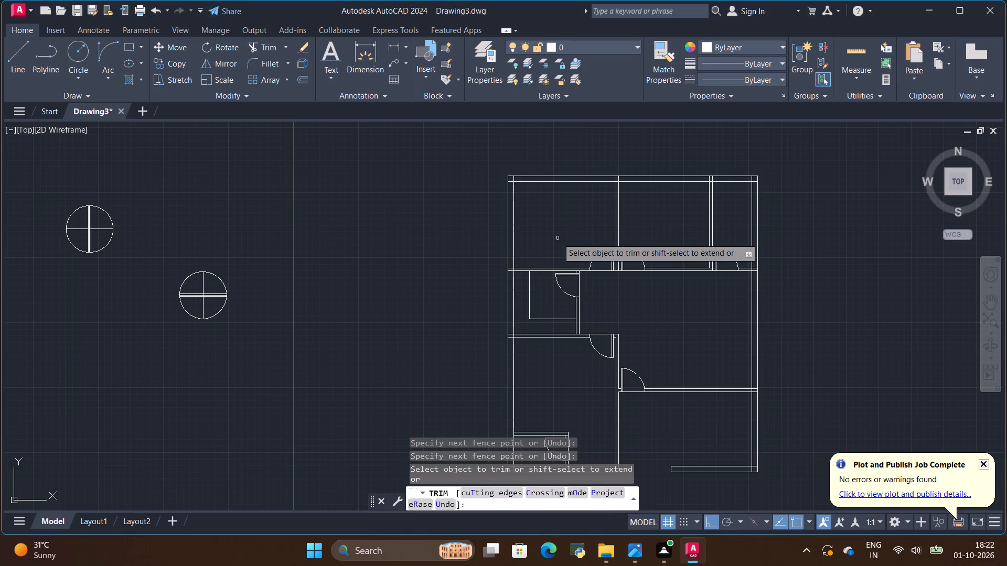
key(alt+Tab)
scroll(558, 238, down, 1)
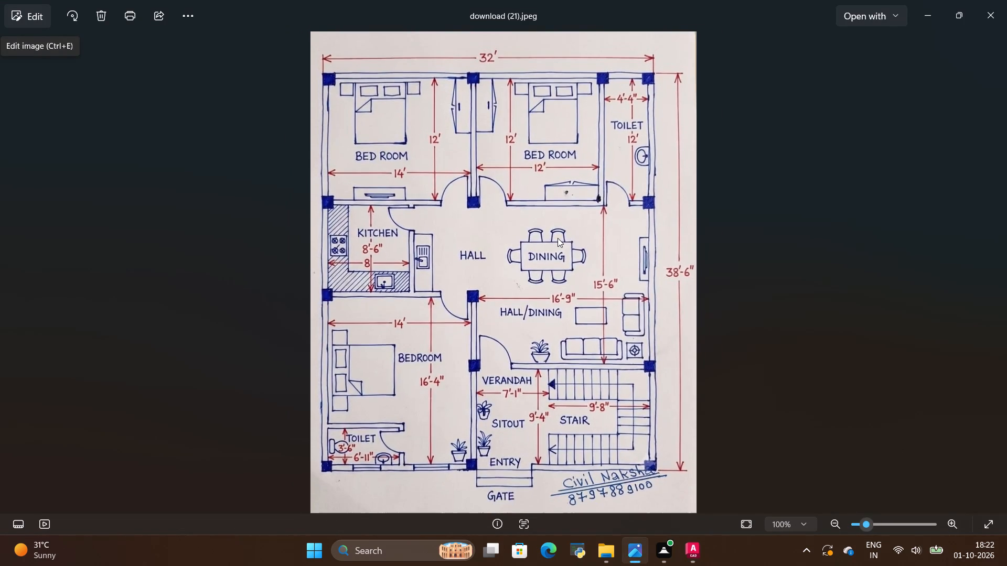
key(alt+Tab)
key(alt+Tab)
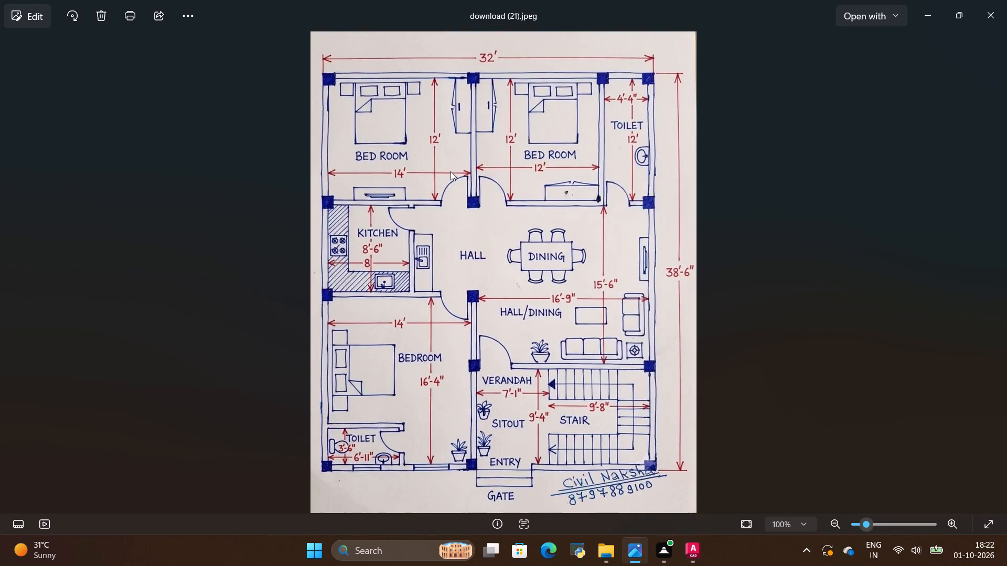
key(alt+Tab)
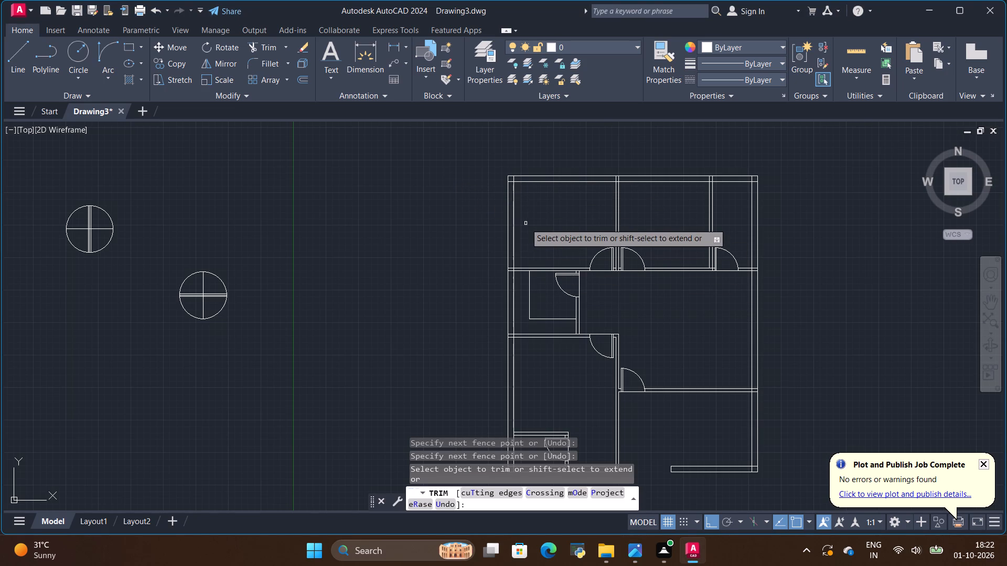
Draw a line along the west wall's inner face in the northwest bedroom, from the north wall's inner face to the bedroom's south wall.
key(alt+Tab)
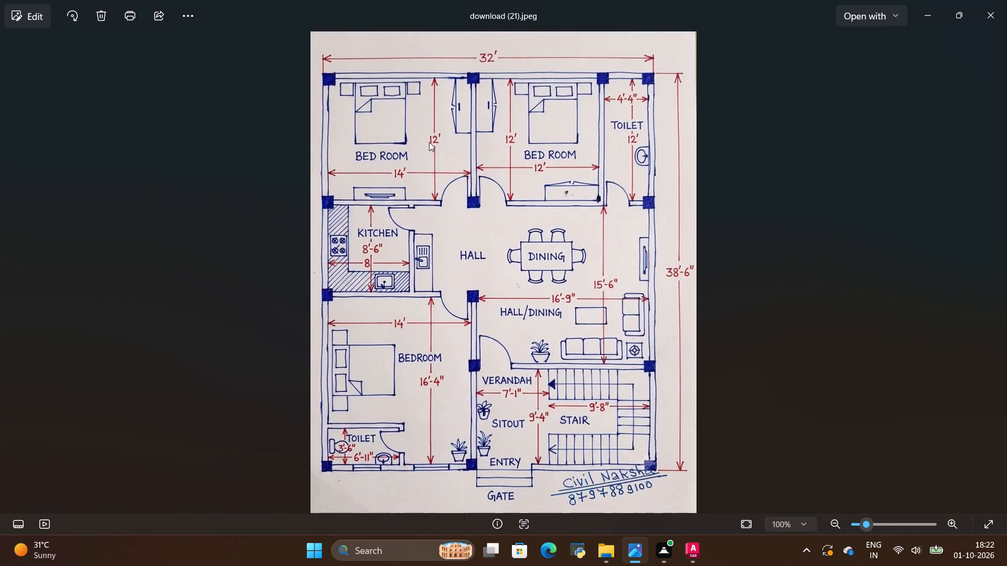
key(alt+Tab)
scroll(507, 207, up, 2)
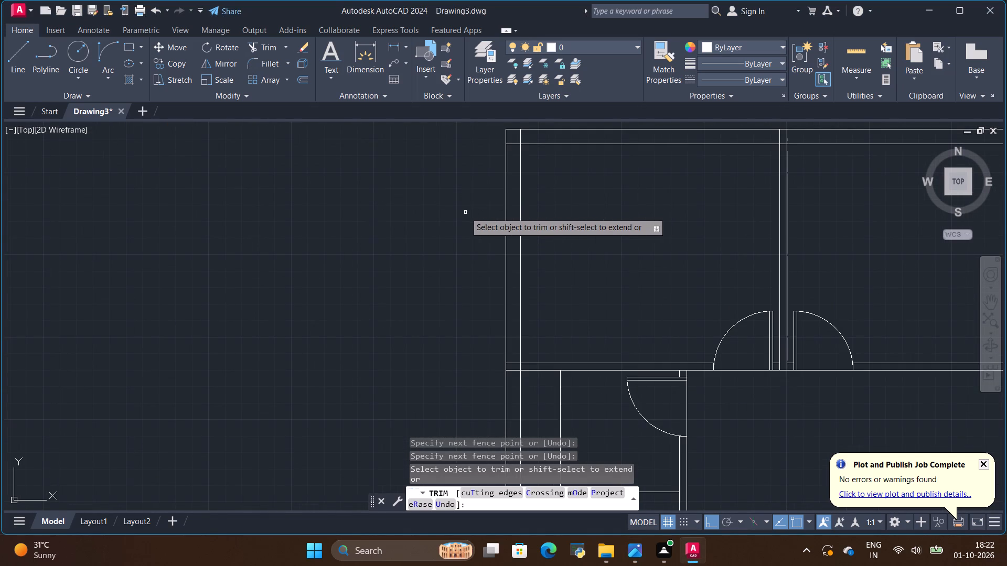
key(space)
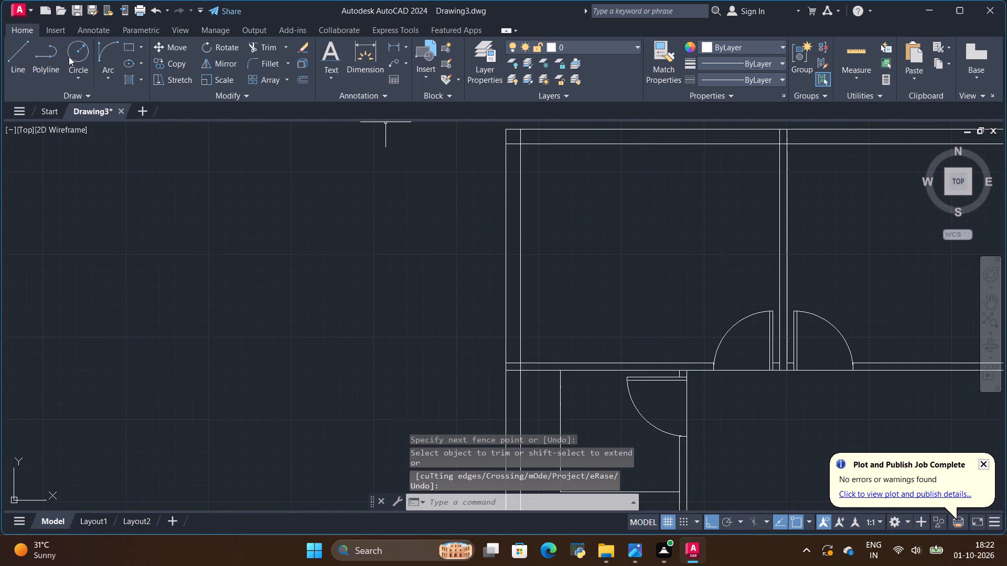
click(12, 58)
scroll(479, 135, up, 2)
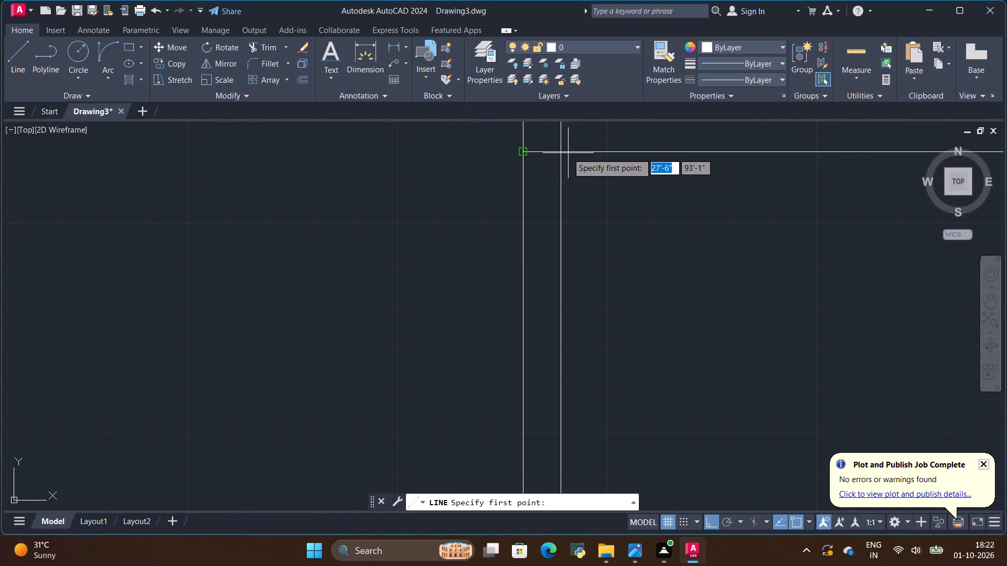
click(562, 151)
scroll(562, 151, down, 3)
scroll(559, 270, up, 3)
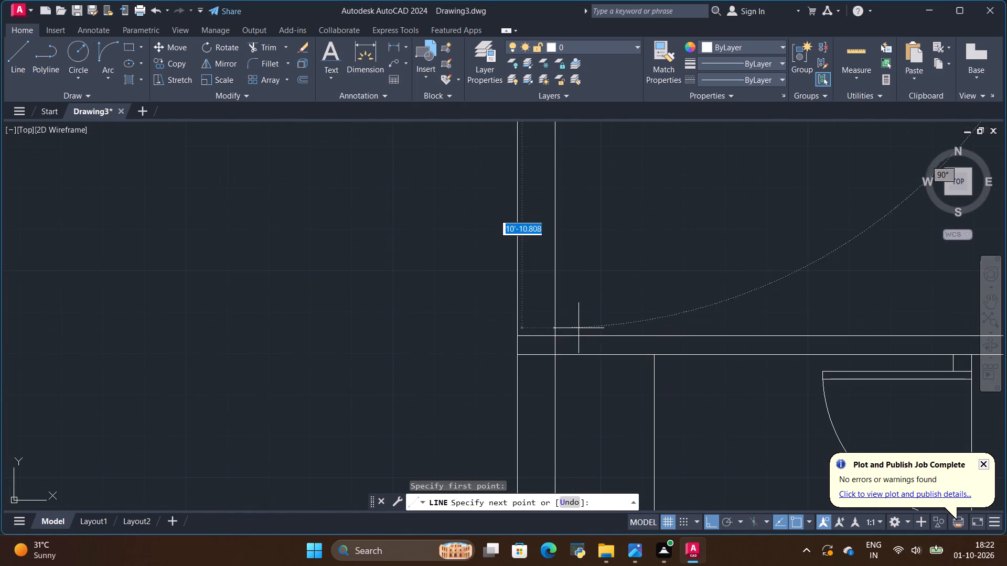
click(558, 335)
scroll(487, 353, down, 1)
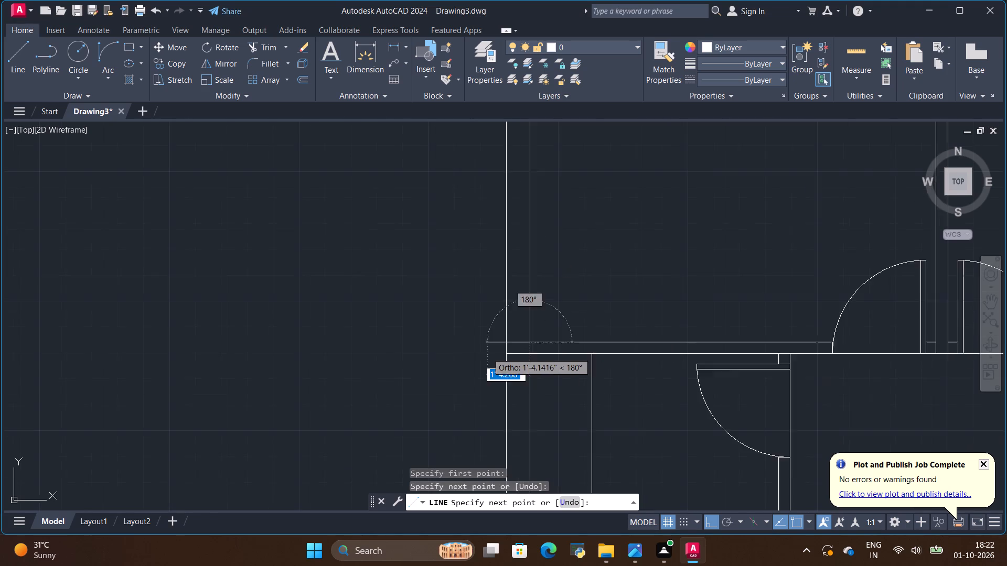
scroll(487, 353, down, 3)
key(Escape)
Draw a line about 13' long along the north wall's inner face, from the northwest bedroom's inner corner to the partition between the bedrooms.
scroll(501, 268, up, 3)
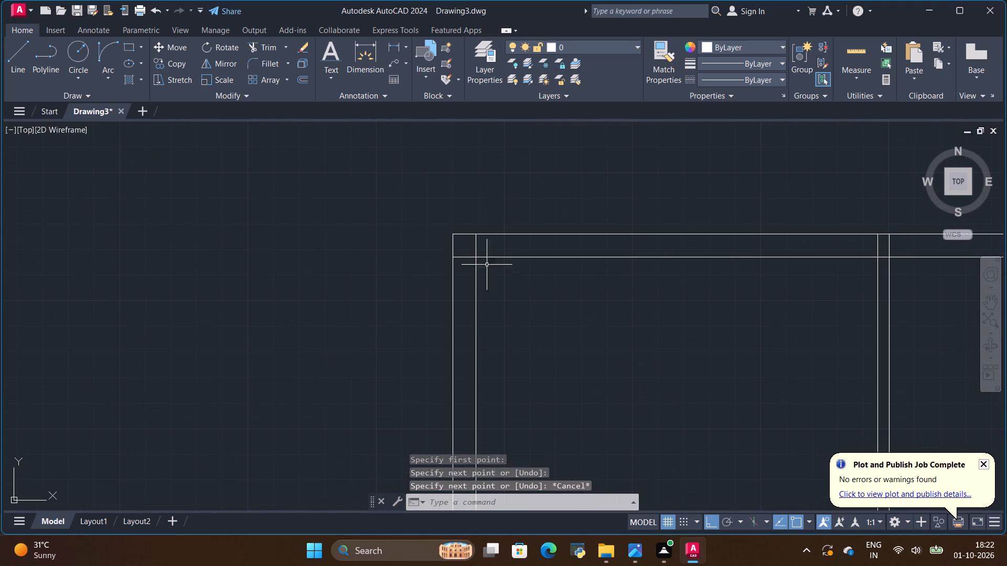
click(9, 59)
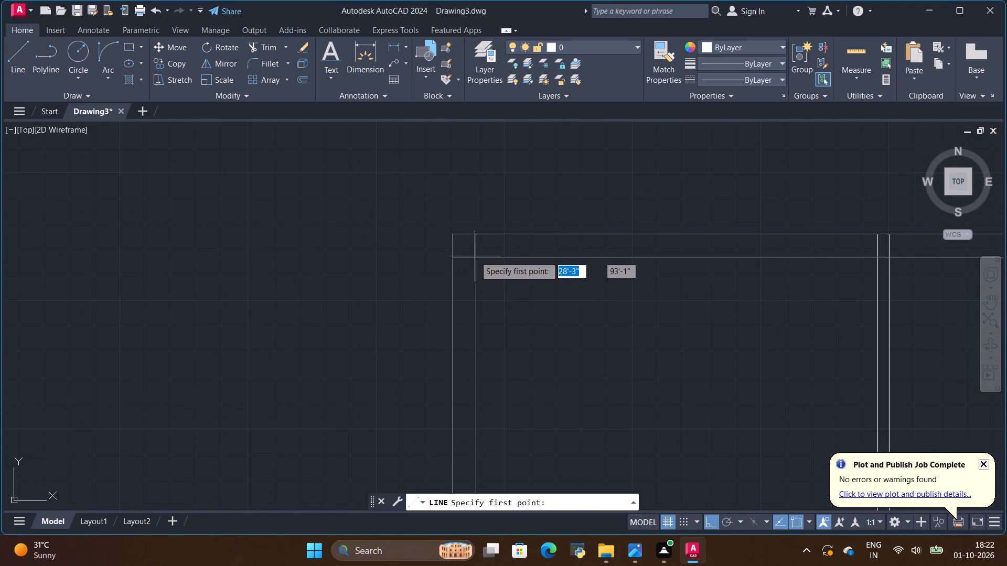
click(476, 256)
scroll(883, 265, up, 2)
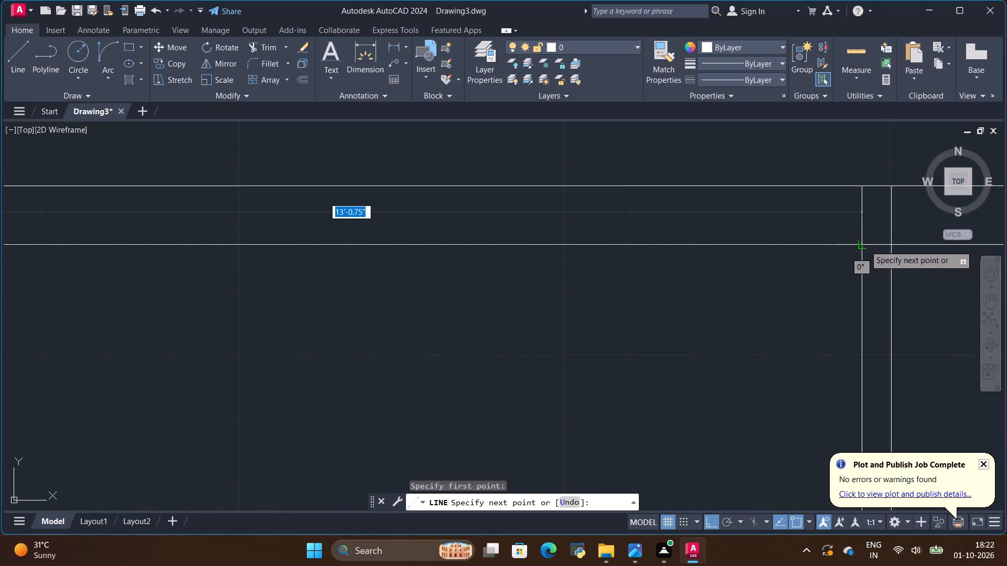
click(865, 244)
scroll(621, 265, down, 2)
key(Escape)
scroll(572, 266, down, 3)
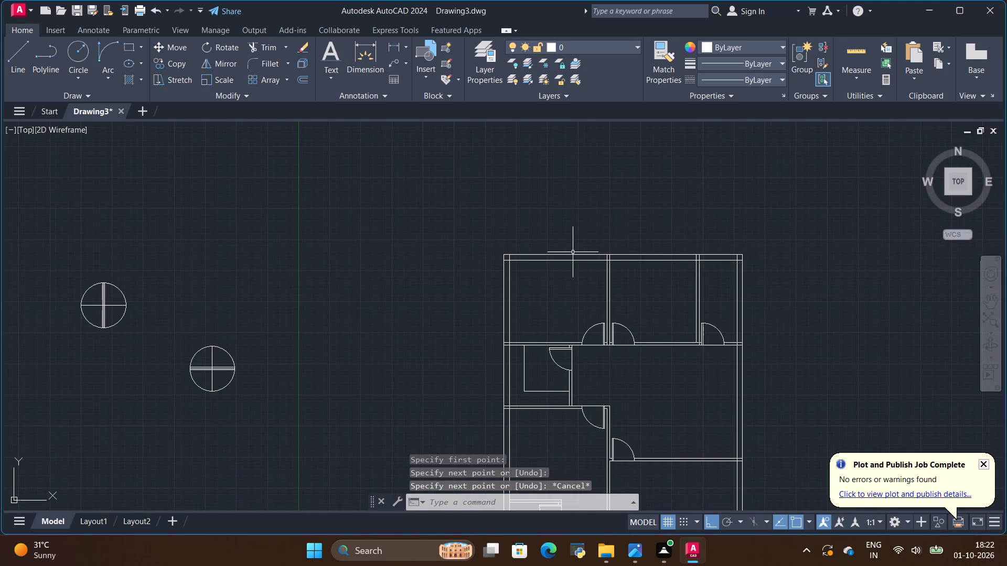
Draw a line along the east wall's inner face in the hall, from the hall/verandah wall's north face to the northeast toilet's south wall.
click(14, 53)
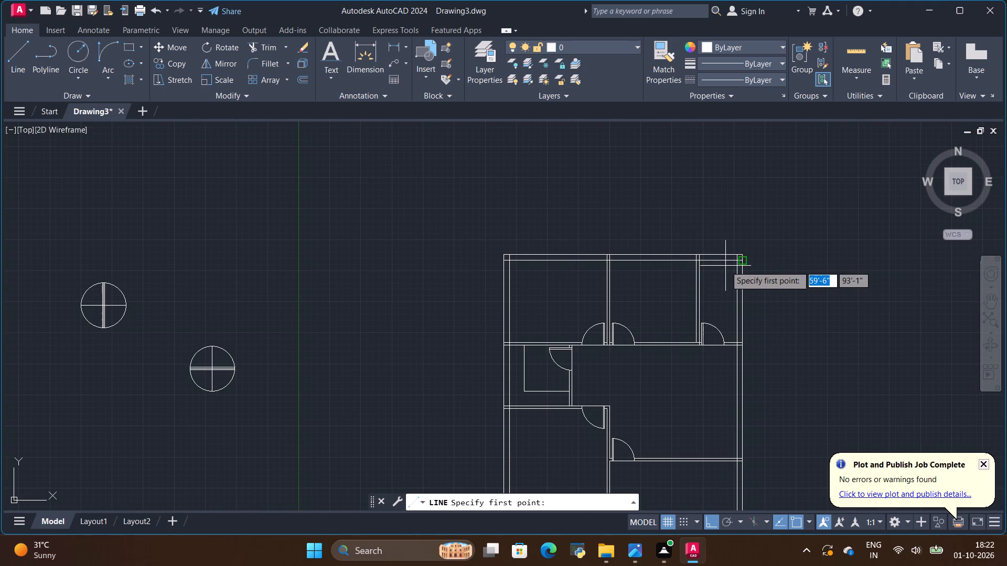
key(alt+Tab)
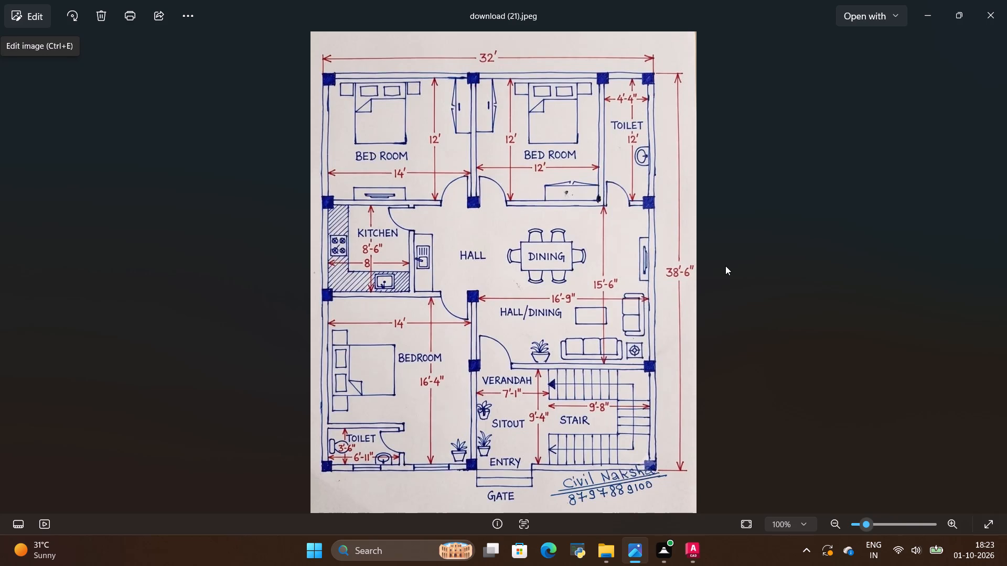
key(alt+Tab)
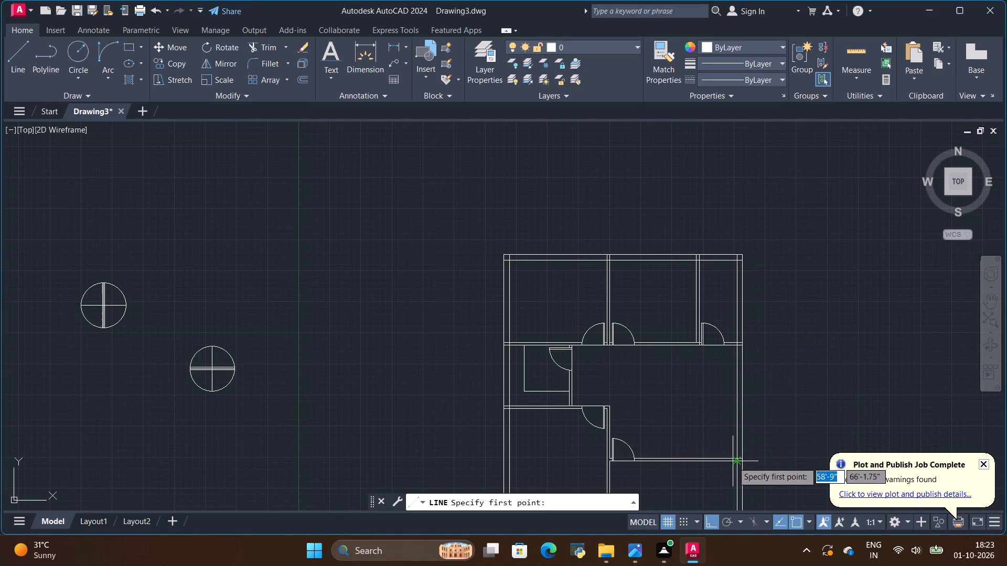
scroll(733, 462, up, 1)
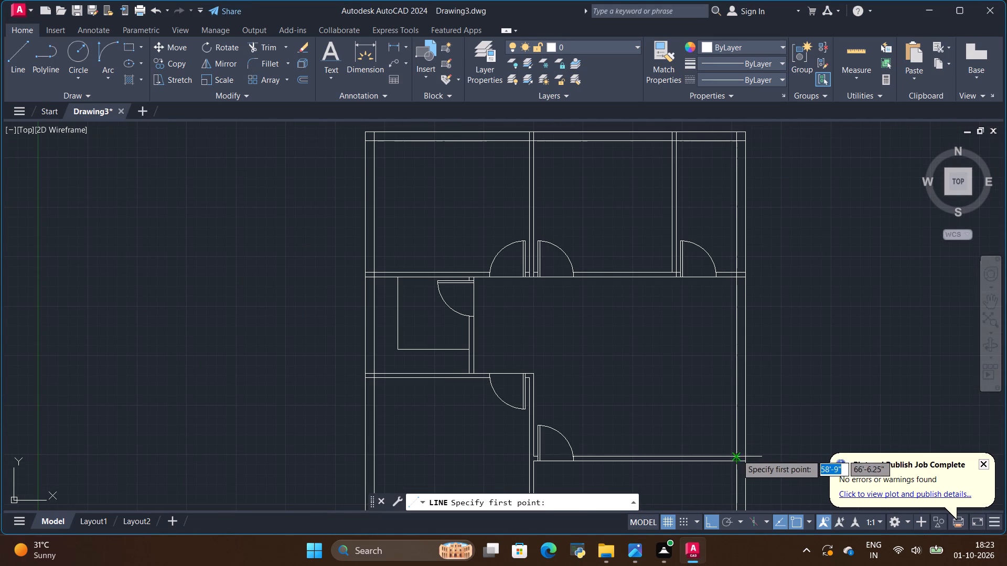
click(737, 454)
click(738, 272)
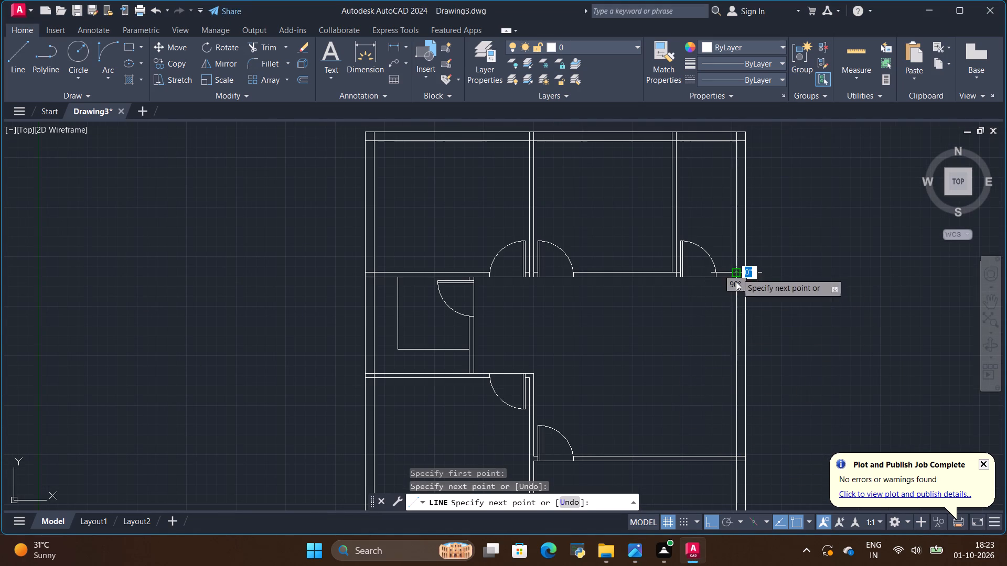
key(Escape)
scroll(717, 300, down, 2)
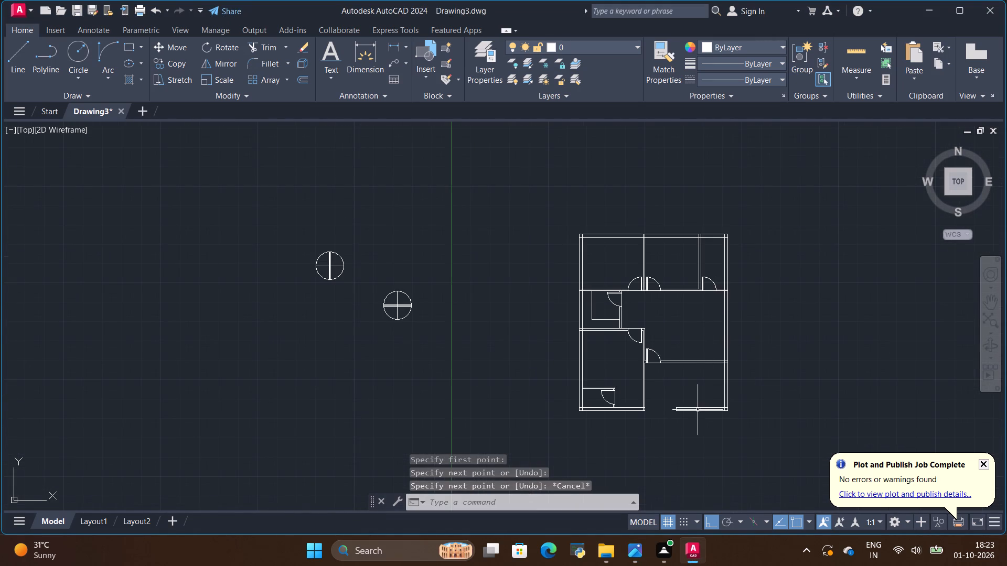
key(alt+Tab)
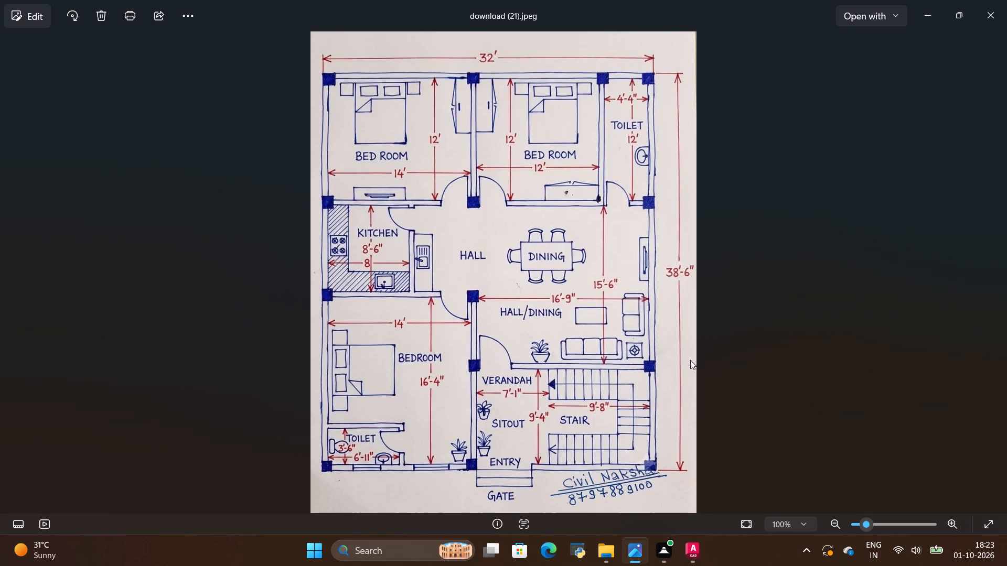
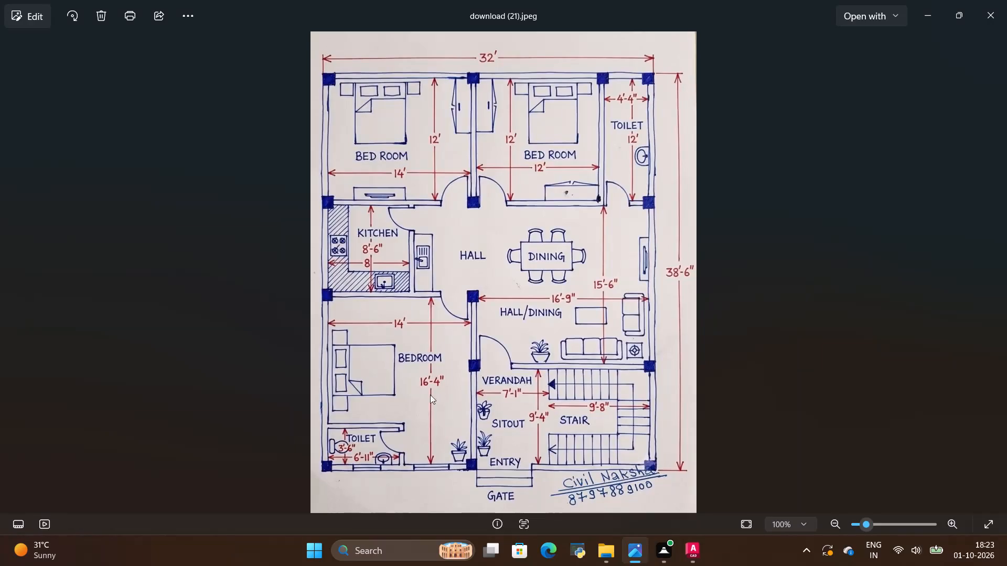
Draw a line along the west wall's inner face in the southwest bedroom, from the toilet's north wall to the kitchen/bedroom wall's south face.
key(alt+Tab)
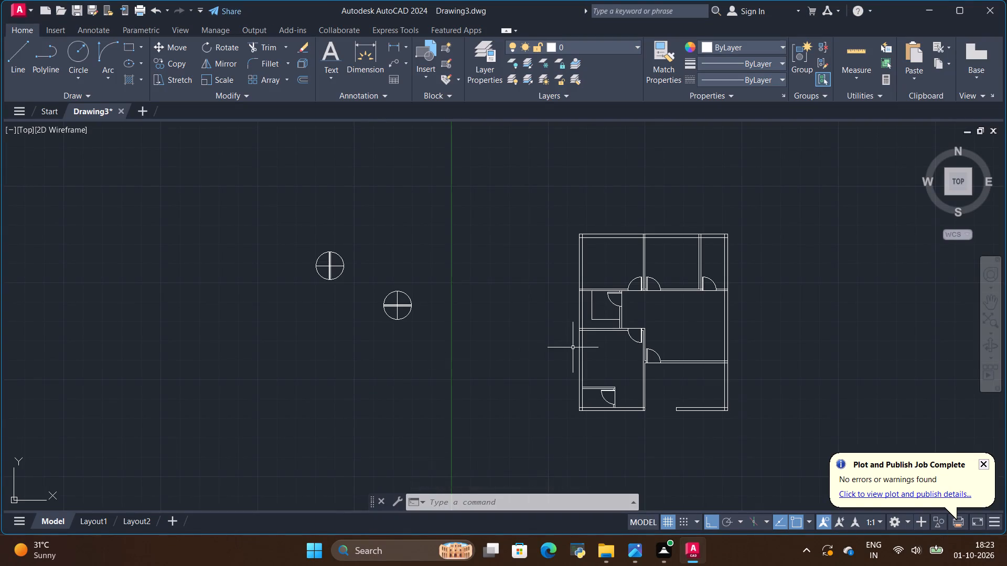
scroll(574, 347, up, 1)
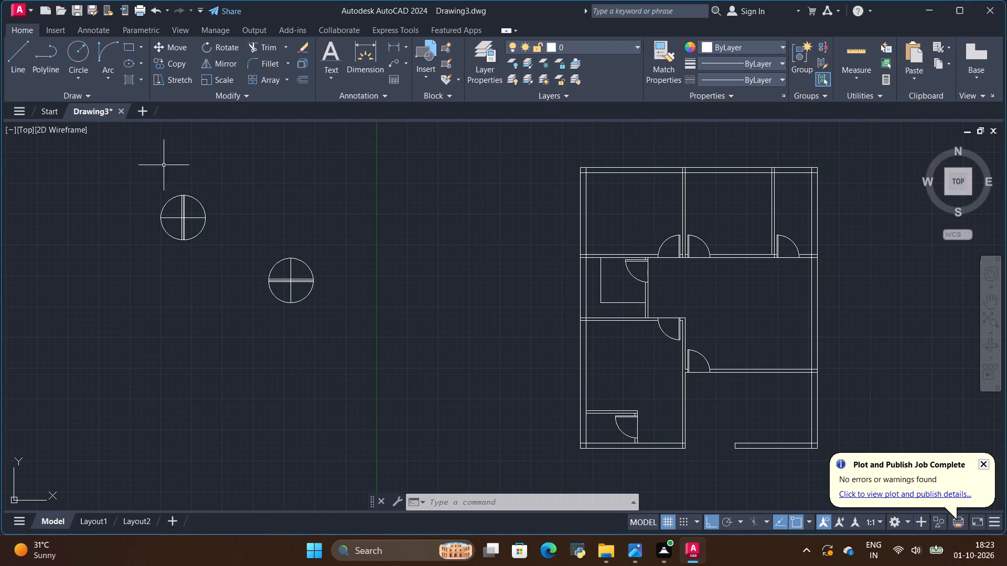
click(21, 61)
scroll(577, 390, up, 3)
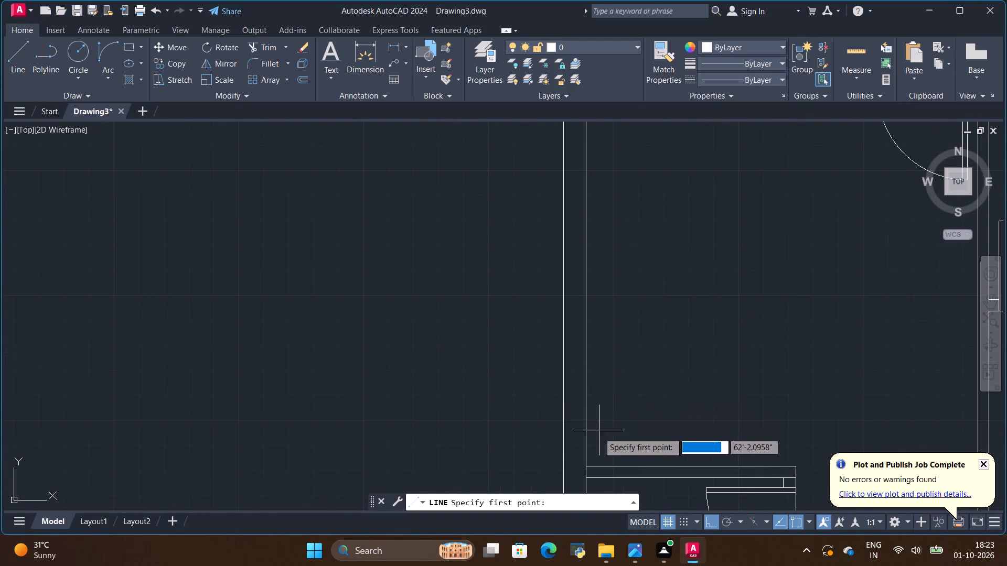
click(586, 461)
scroll(586, 461, down, 2)
scroll(598, 310, up, 2)
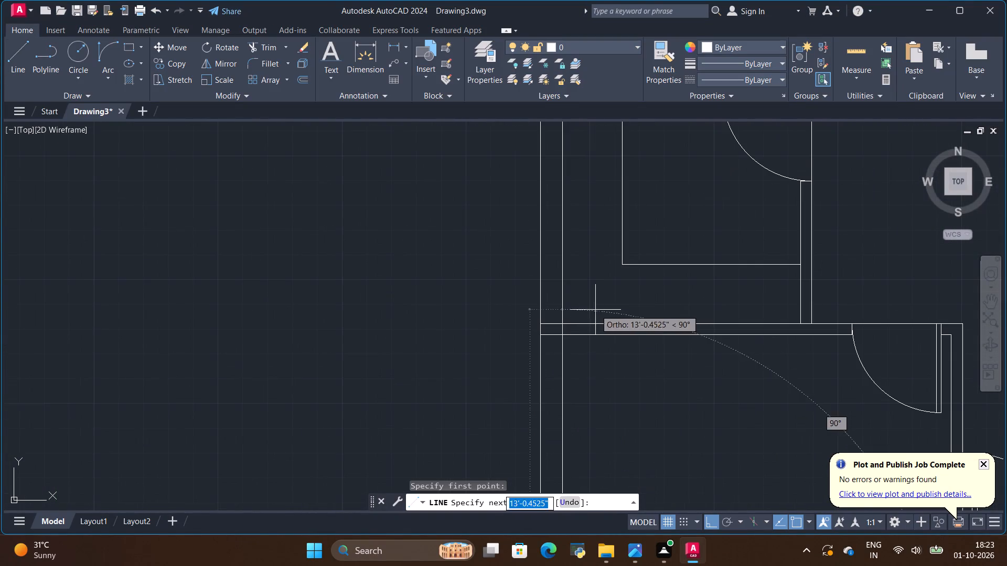
click(565, 336)
key(space)
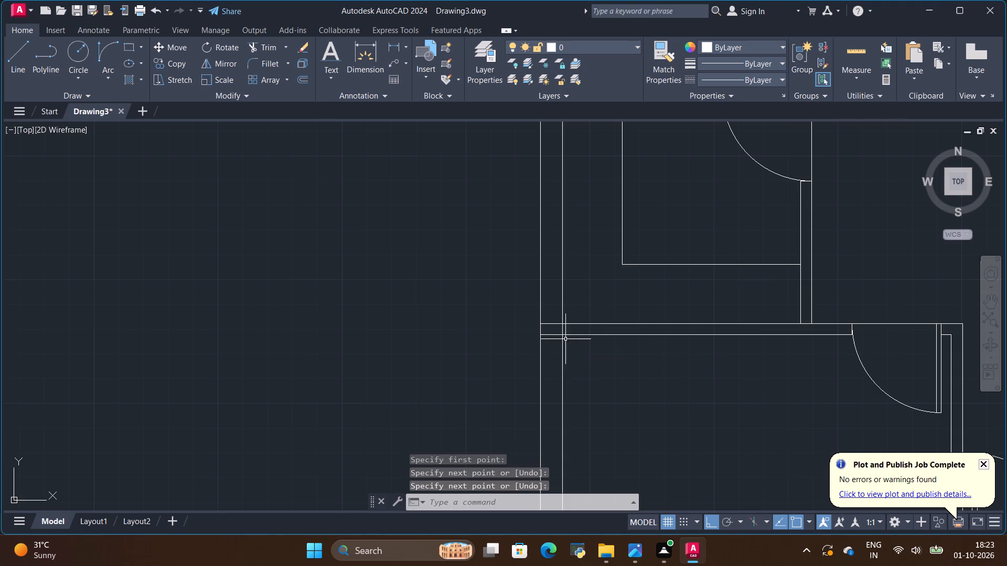
Trim the wall lines crossing the door openings of the northwest bedroom, kitchen, southwest bedroom and the hall/verandah wall.
scroll(583, 337, down, 3)
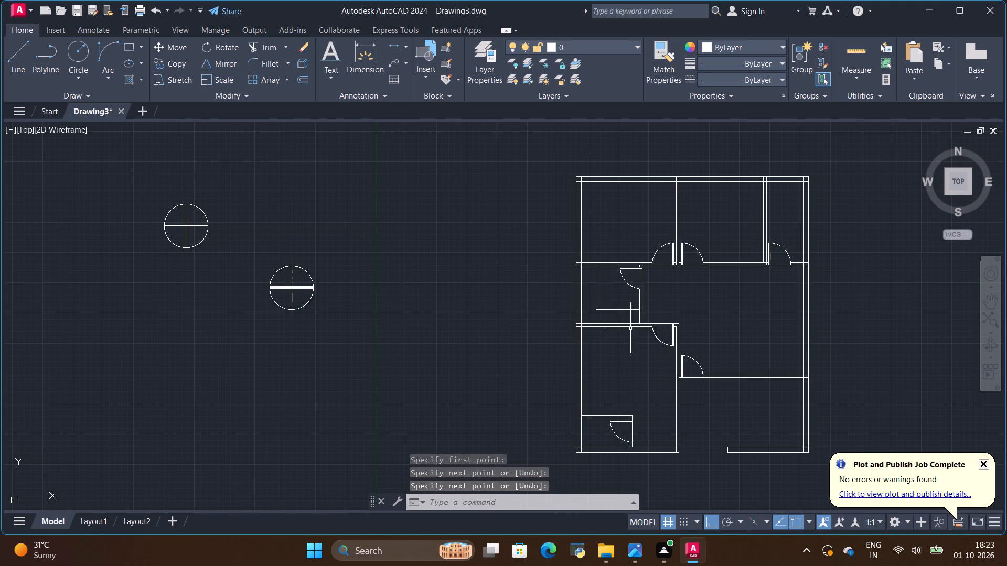
scroll(645, 322, up, 2)
scroll(607, 277, down, 1)
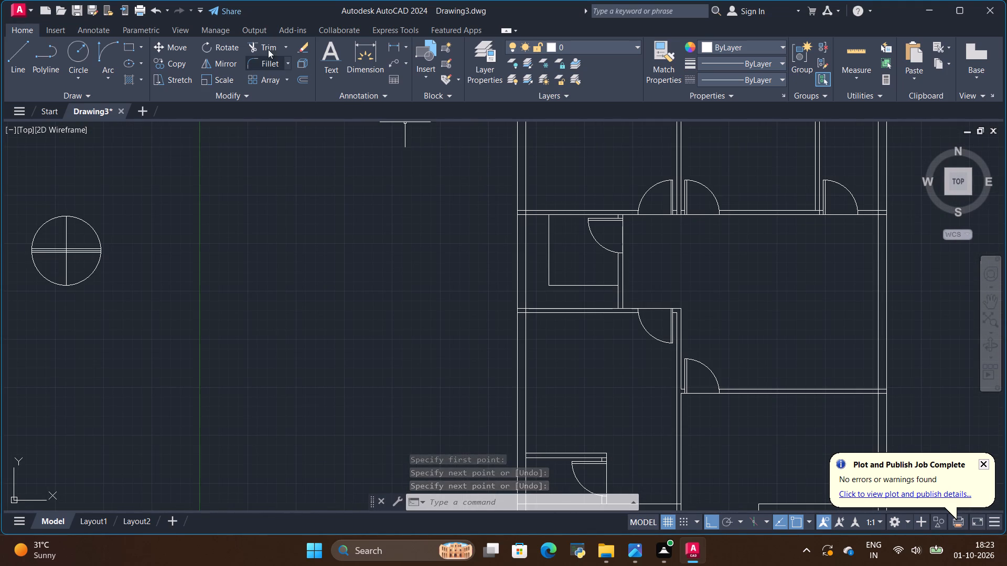
click(264, 45)
scroll(652, 208, up, 2)
drag(652, 208, 662, 239)
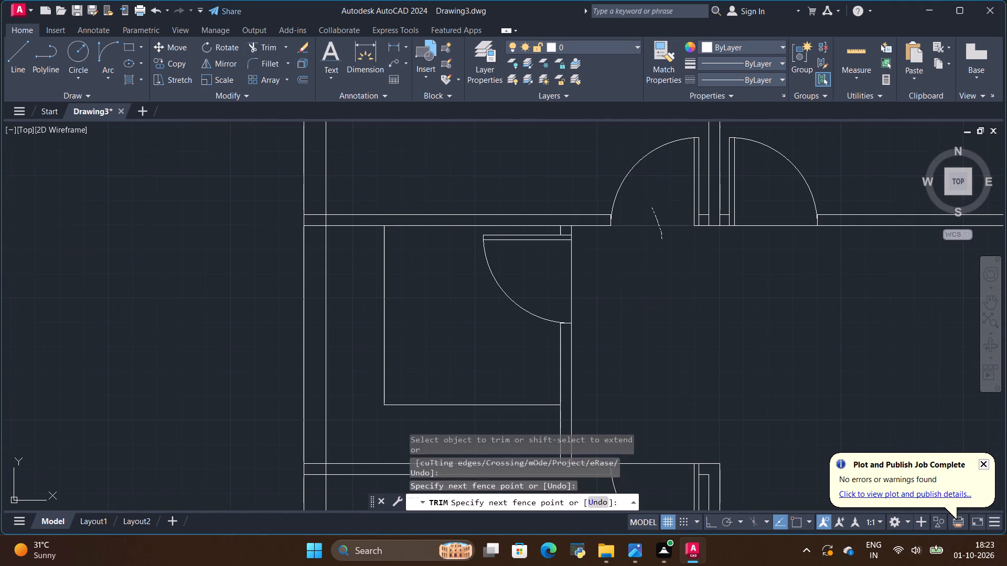
drag(601, 274, 569, 276)
scroll(653, 291, down, 2)
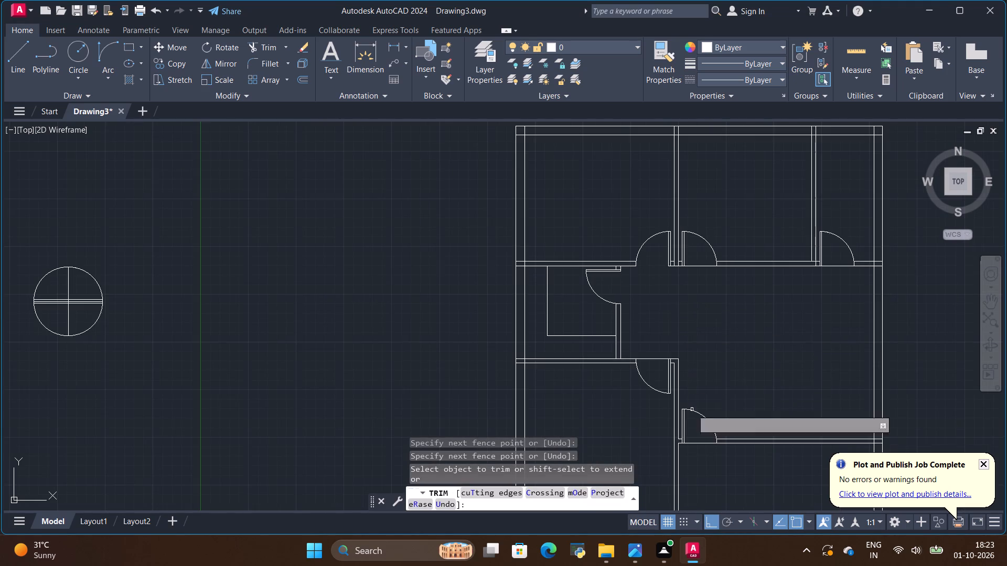
scroll(680, 433, up, 2)
drag(603, 229, 619, 264)
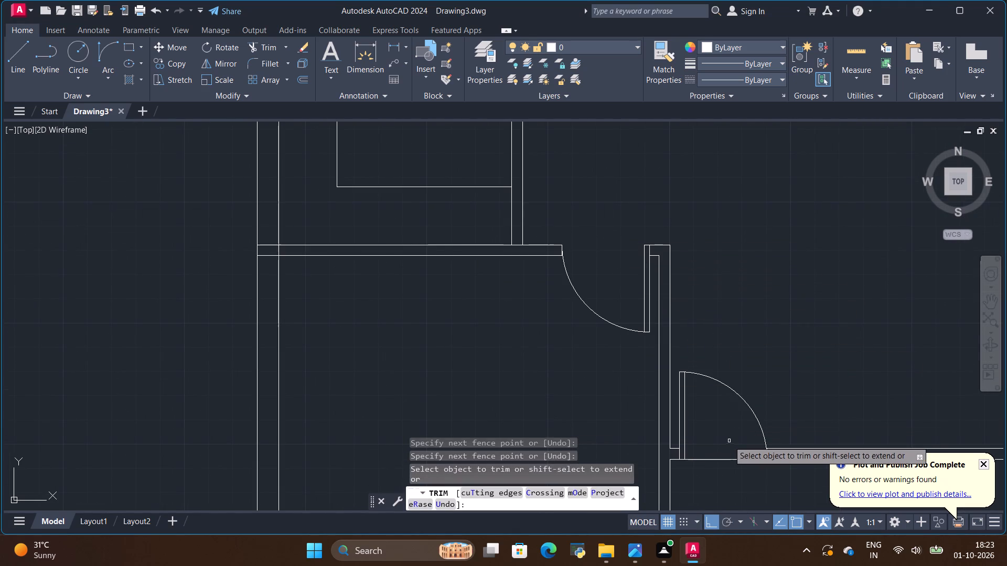
drag(729, 441, 730, 466)
scroll(703, 379, down, 2)
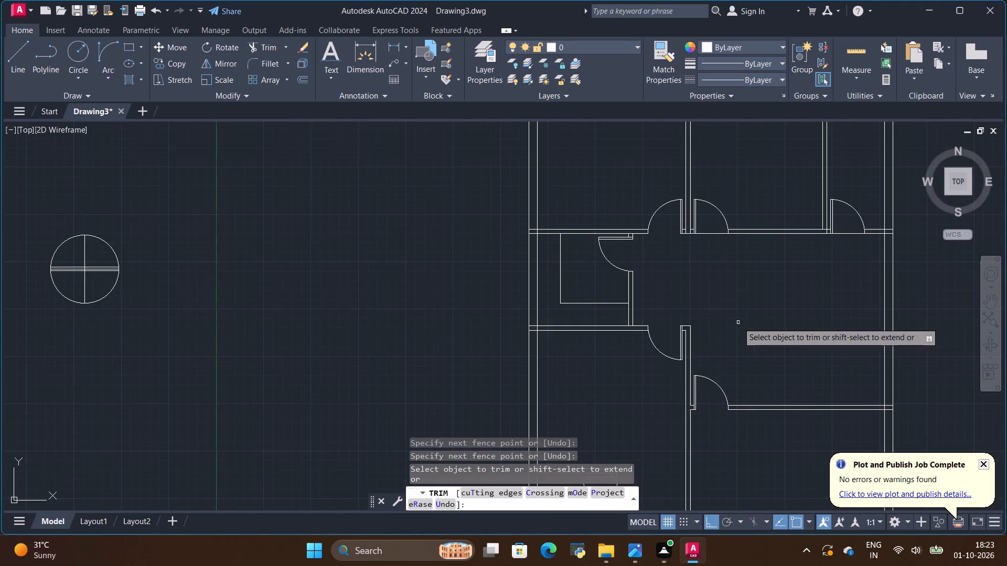
Trim the wall lines crossing the door openings of the northeast toilet and the northeast bedroom.
scroll(863, 192, up, 2)
drag(809, 263, 811, 343)
scroll(809, 343, down, 2)
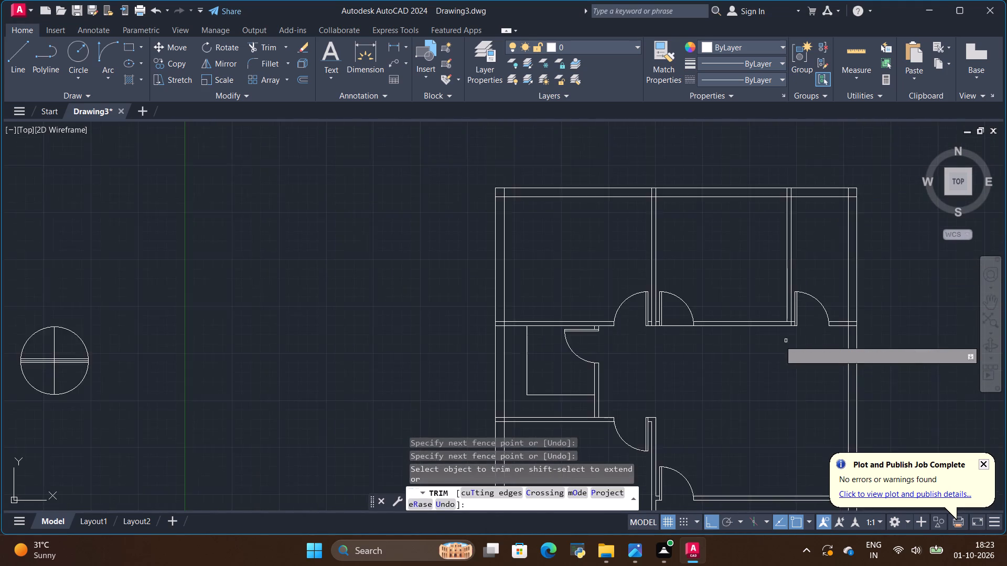
scroll(773, 339, down, 1)
scroll(700, 339, up, 3)
drag(694, 292, 708, 338)
scroll(705, 332, down, 3)
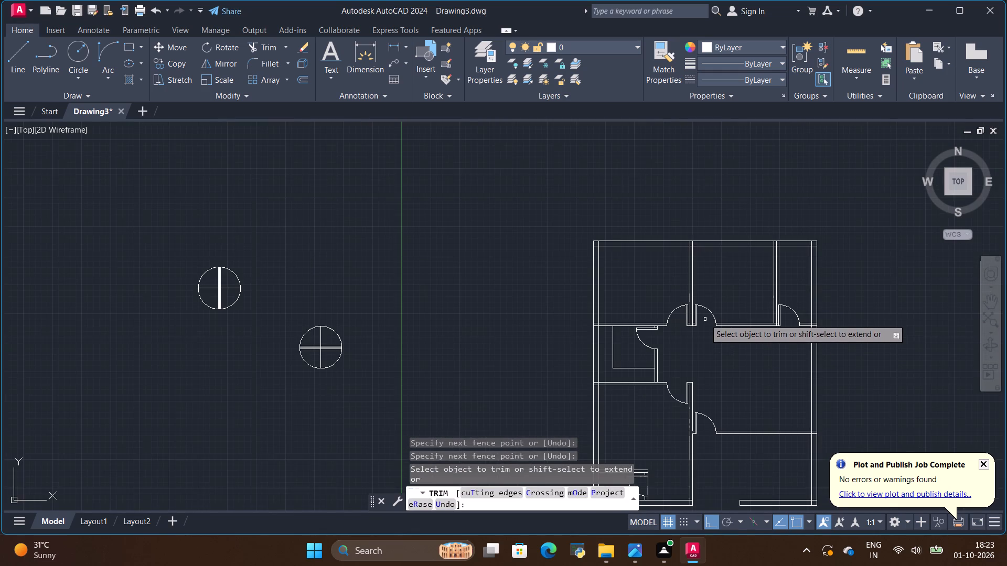
scroll(668, 223, down, 1)
scroll(699, 358, up, 2)
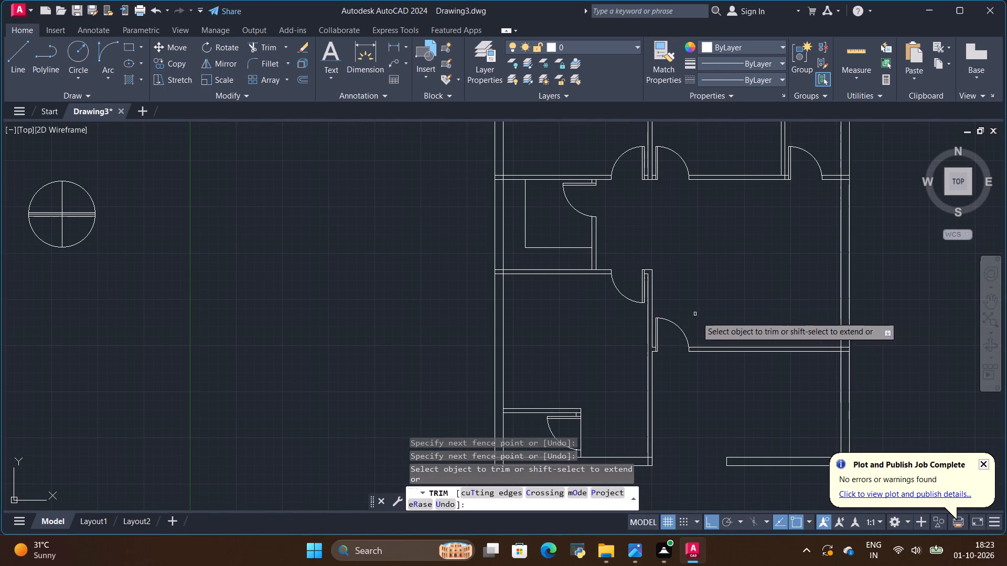
scroll(785, 321, down, 2)
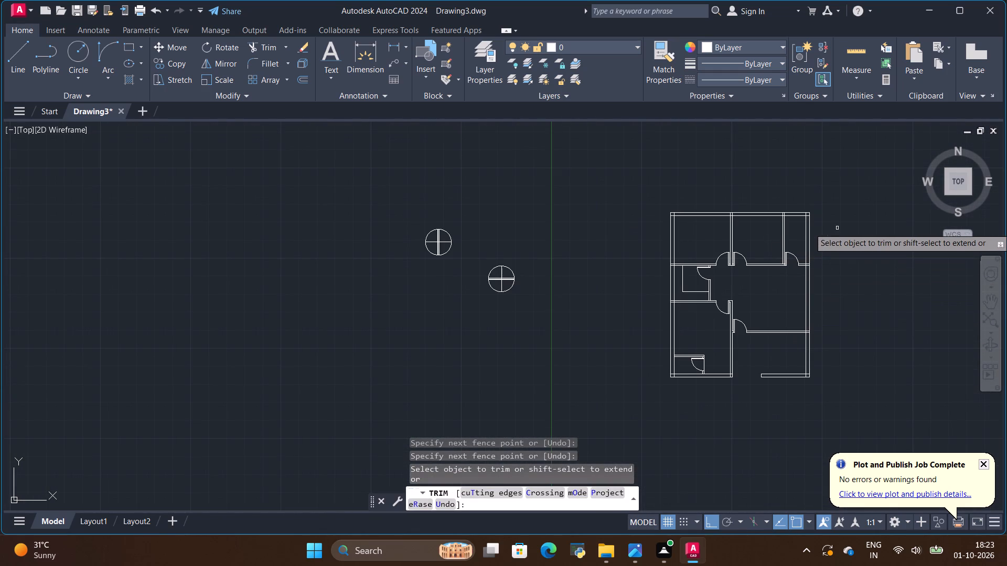
Examine the stair and verandah layout and dimensions in the reference plan image against the drawn southeast area.
key(alt+Tab)
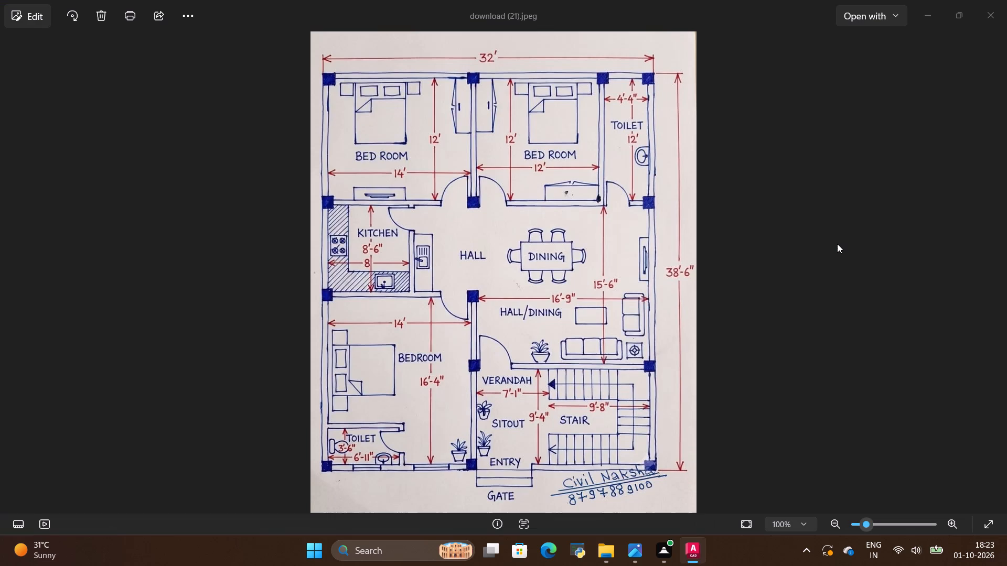
scroll(569, 459, up, 6)
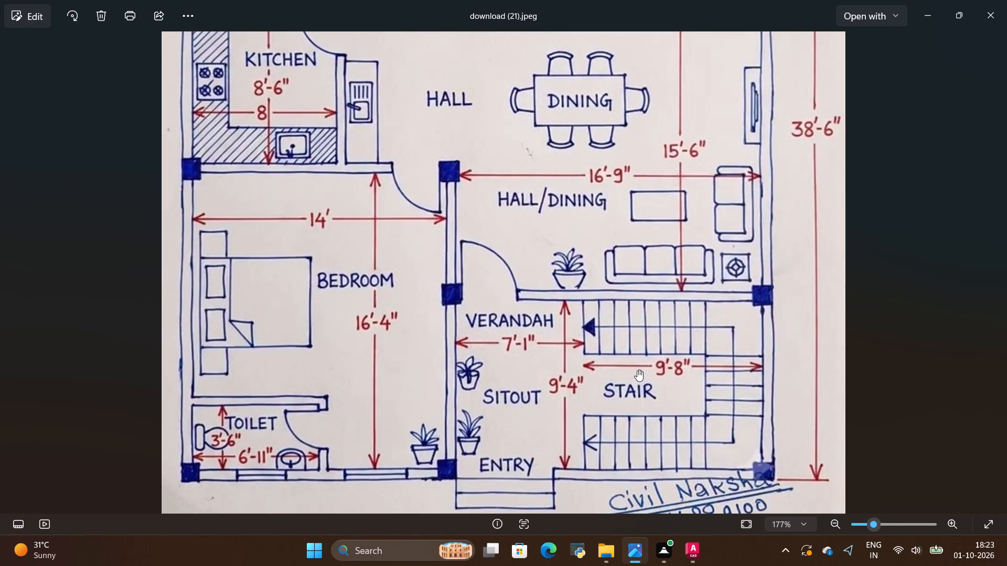
key(alt+Tab)
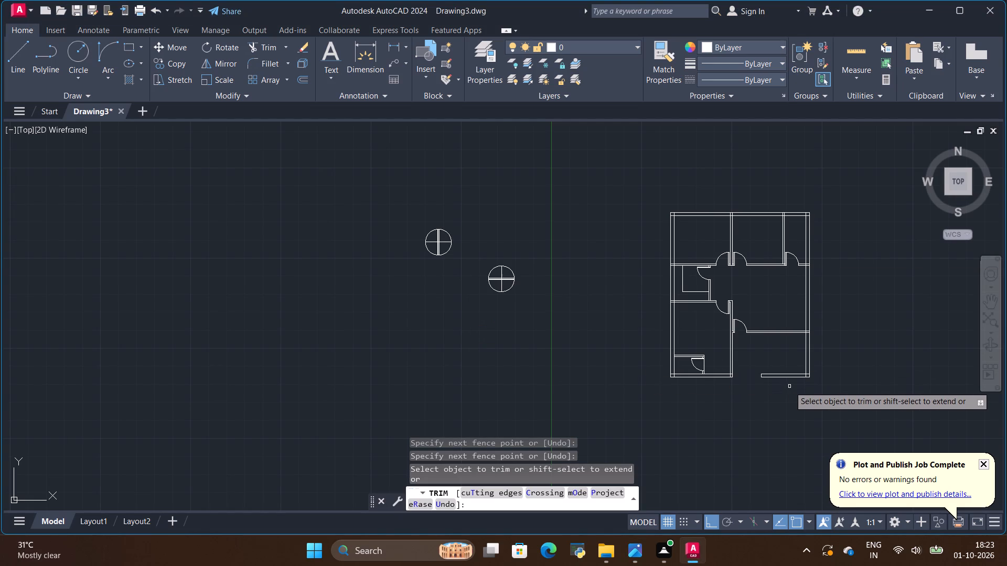
scroll(804, 380, up, 3)
scroll(721, 357, up, 1)
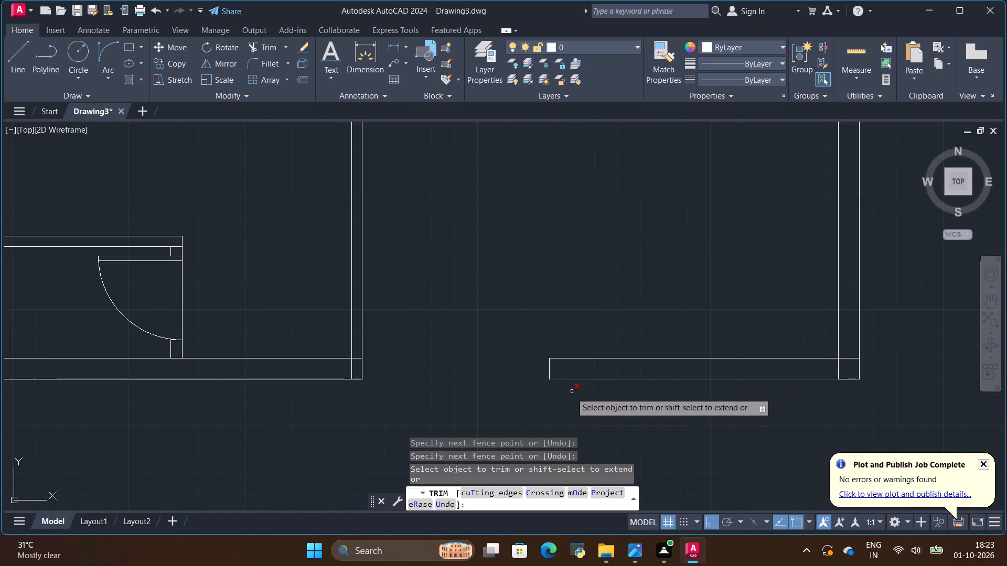
scroll(562, 432, down, 1)
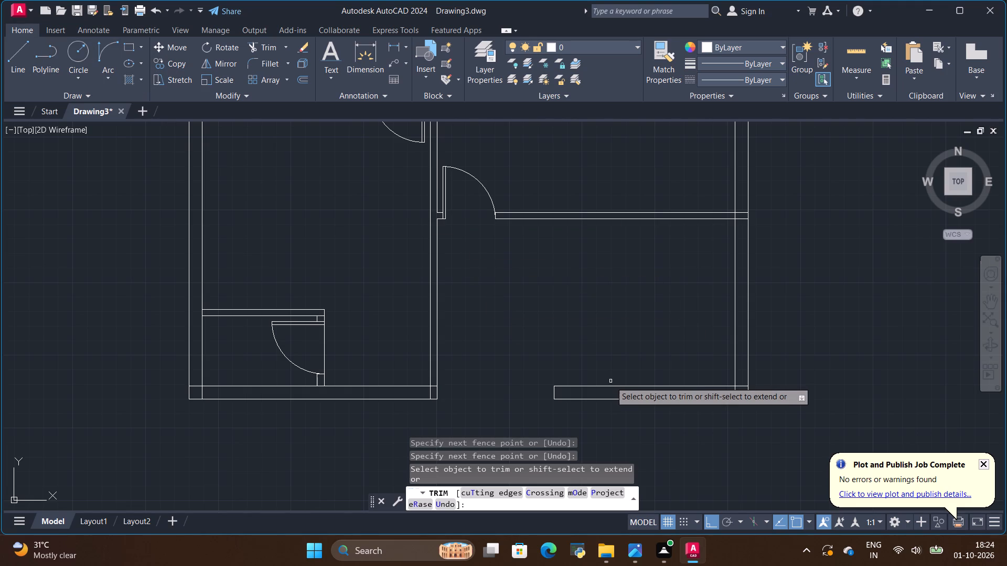
Copy the inner face line of the south wall east of the entry 2'6" north into the stair area.
key(v)
key(space)
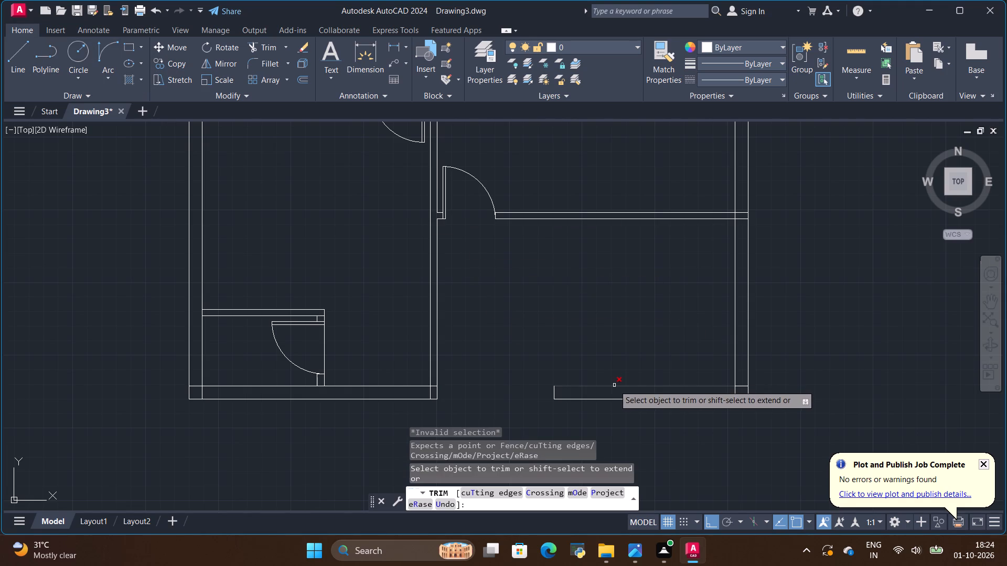
key(space)
click(607, 385)
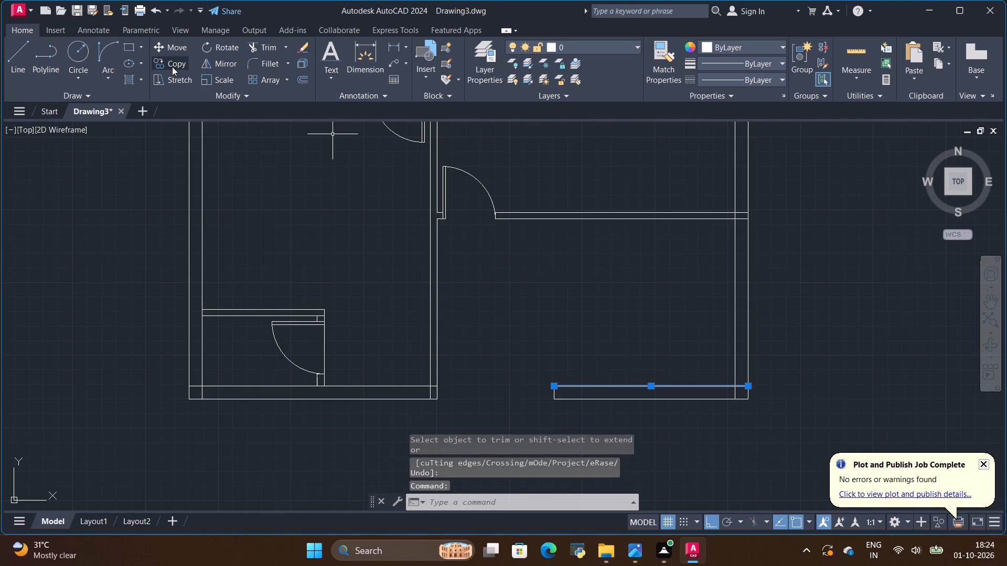
click(172, 68)
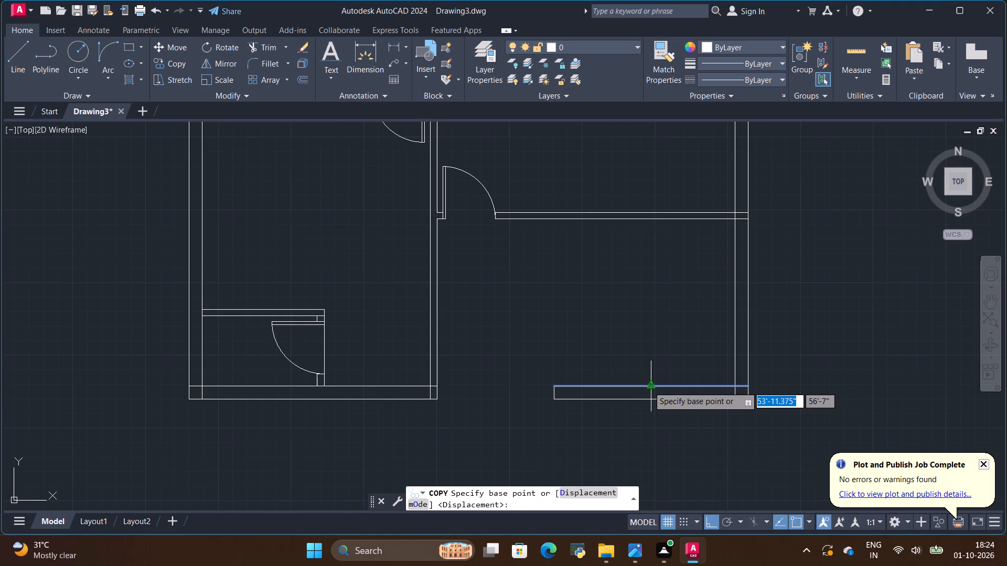
click(648, 386)
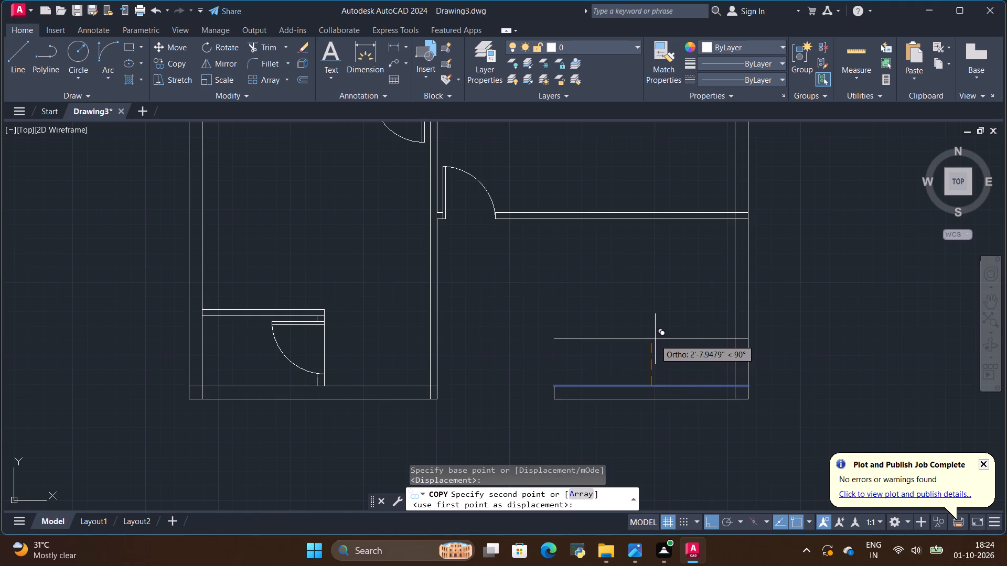
key(BackSpace)
key(BackSpace)
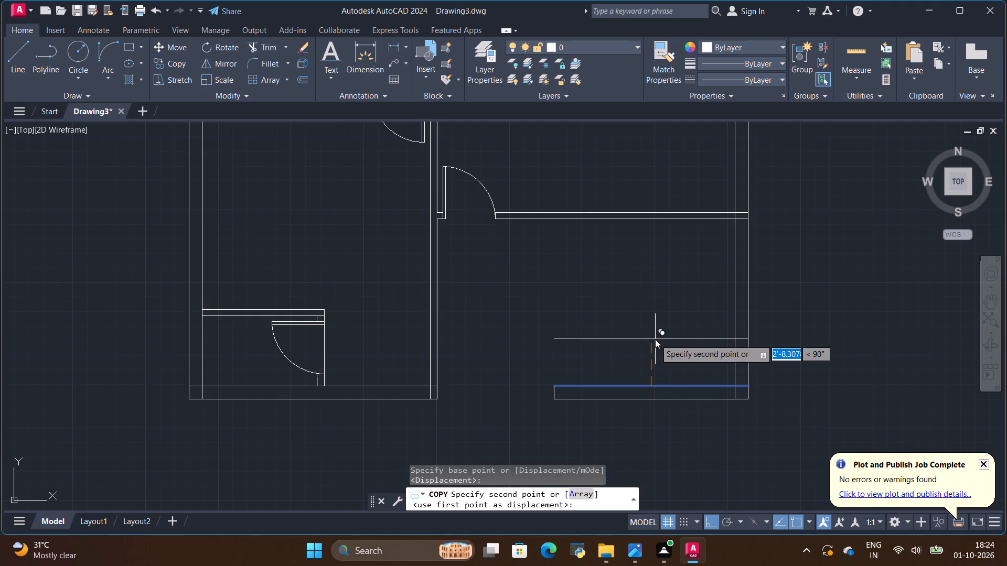
key(2)
key(apostrophe)
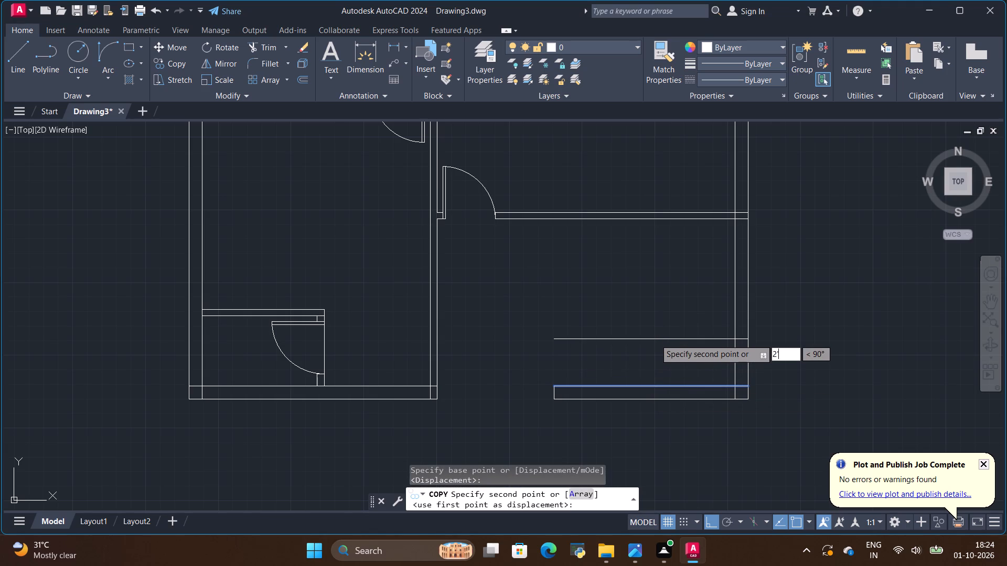
key(6)
key(shift+quotedbl)
key(Return)
key(Escape)
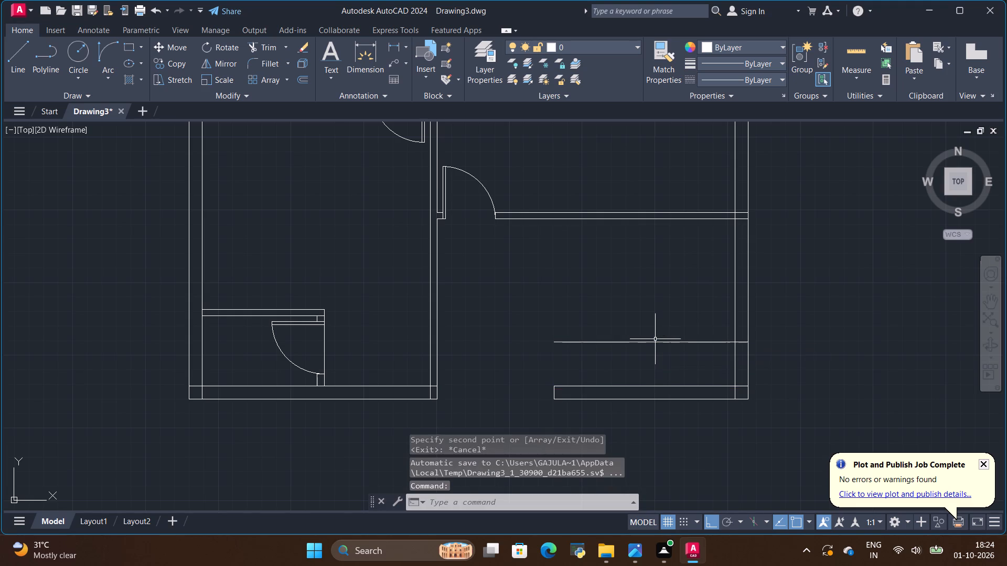
Copy the south face line of the hall/verandah wall 2'6" south into the stair area.
click(674, 220)
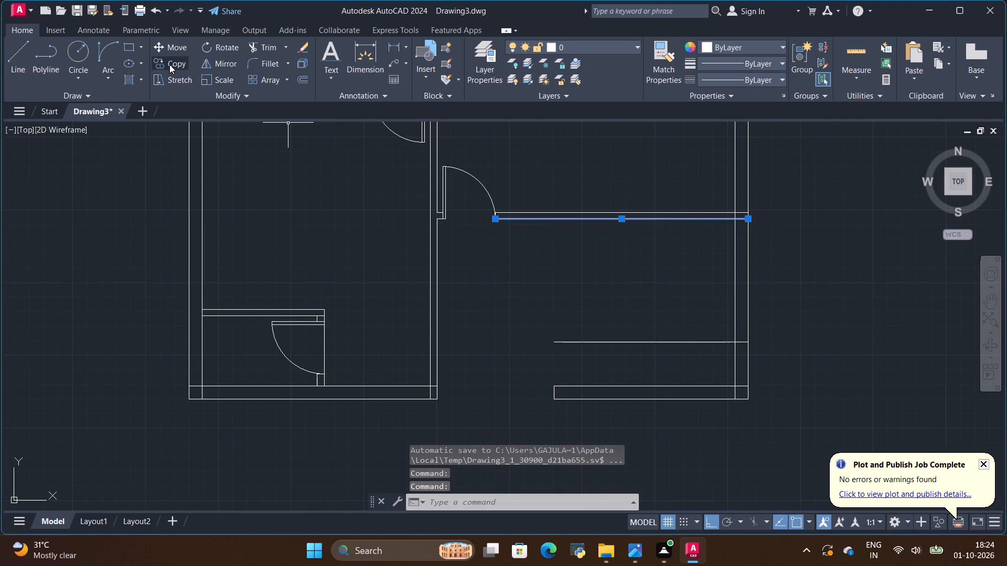
click(169, 65)
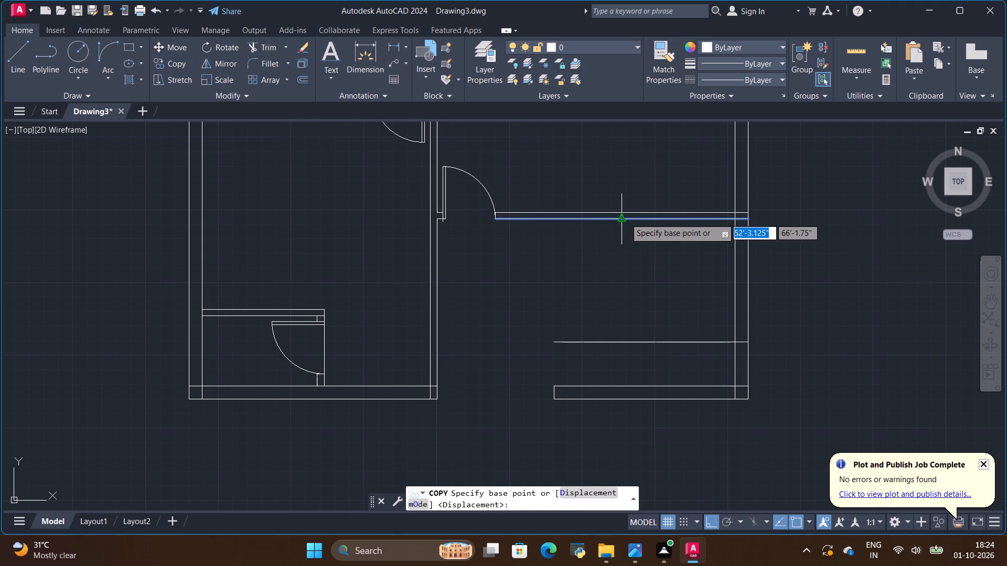
click(626, 219)
key(BackSpace)
key(BackSpace)
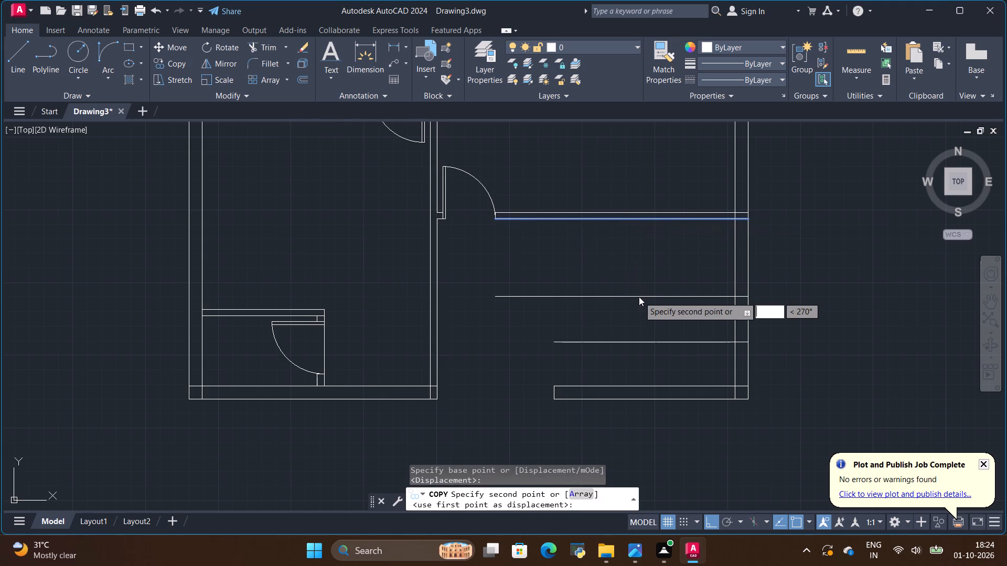
key(2)
key(apostrophe)
key(6)
key(shift+quotedbl)
key(Return)
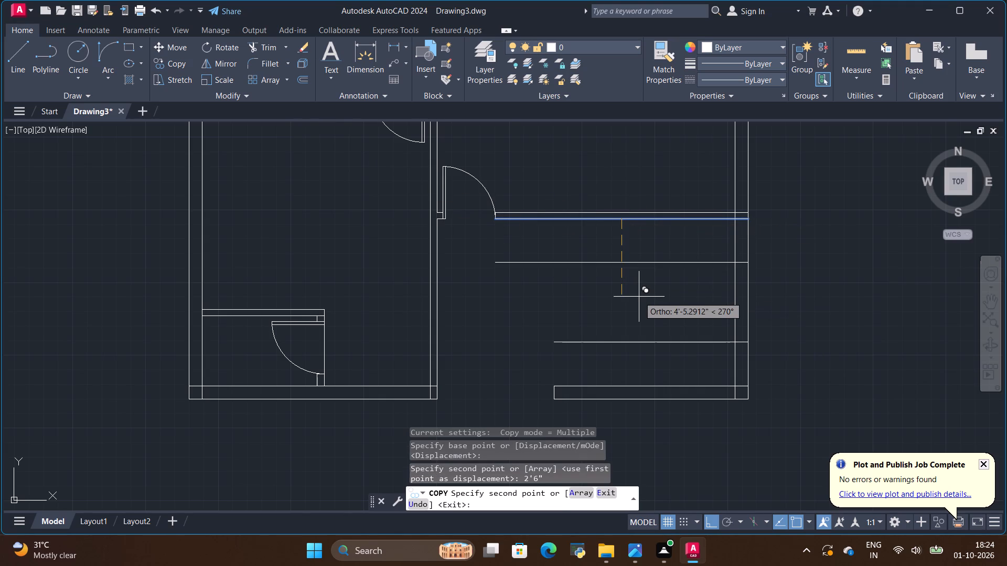
scroll(683, 243, up, 1)
scroll(683, 243, down, 1)
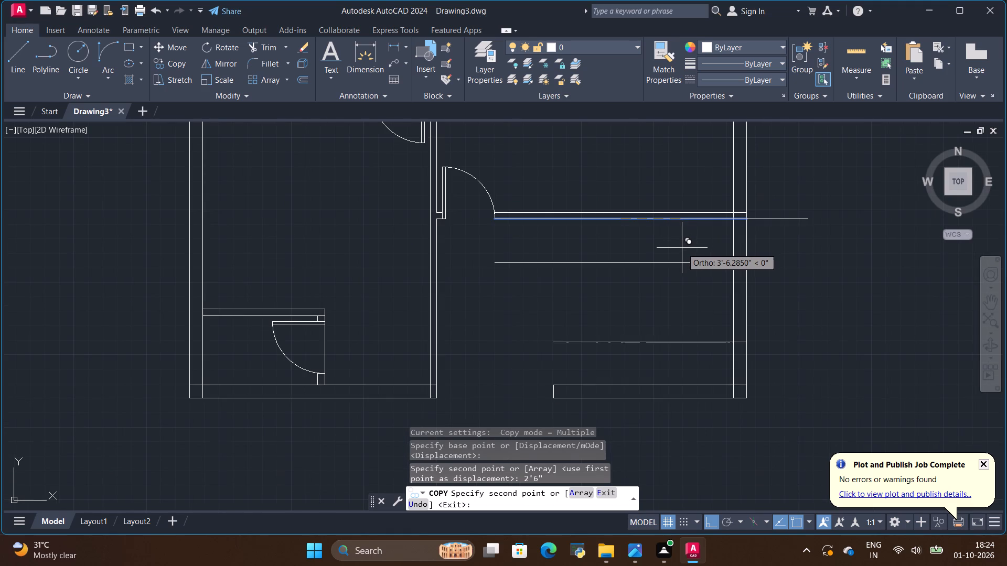
key(Escape)
Trim away the parts of the two copied 2'6" stair lines that lie inside the stair area, up to the east wall.
click(265, 48)
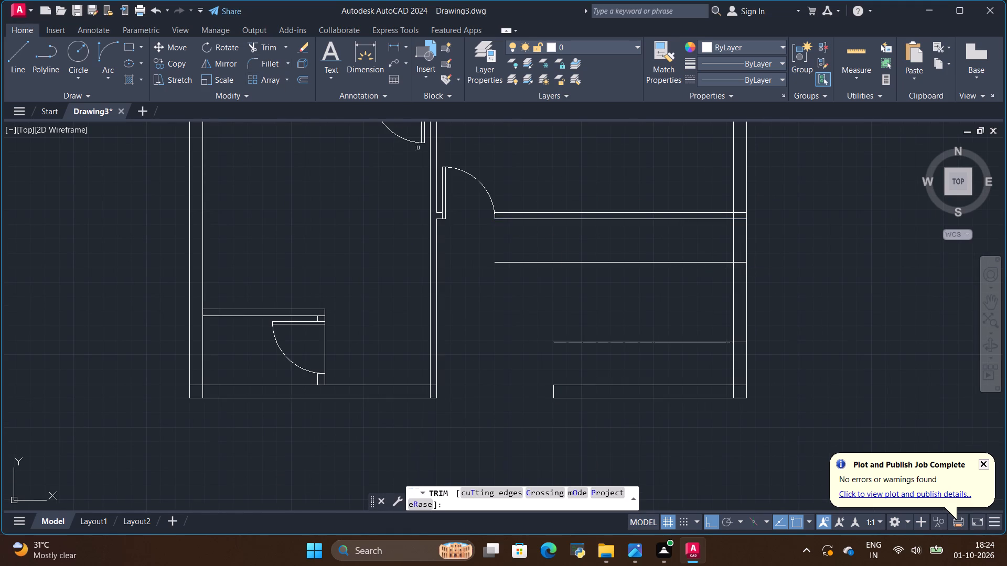
drag(571, 243, 633, 356)
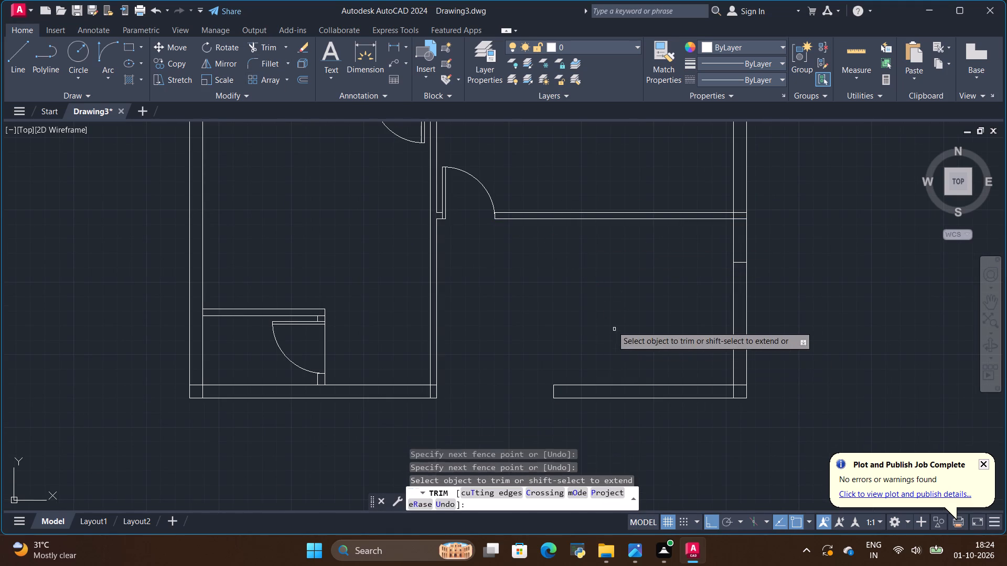
key(alt+Tab)
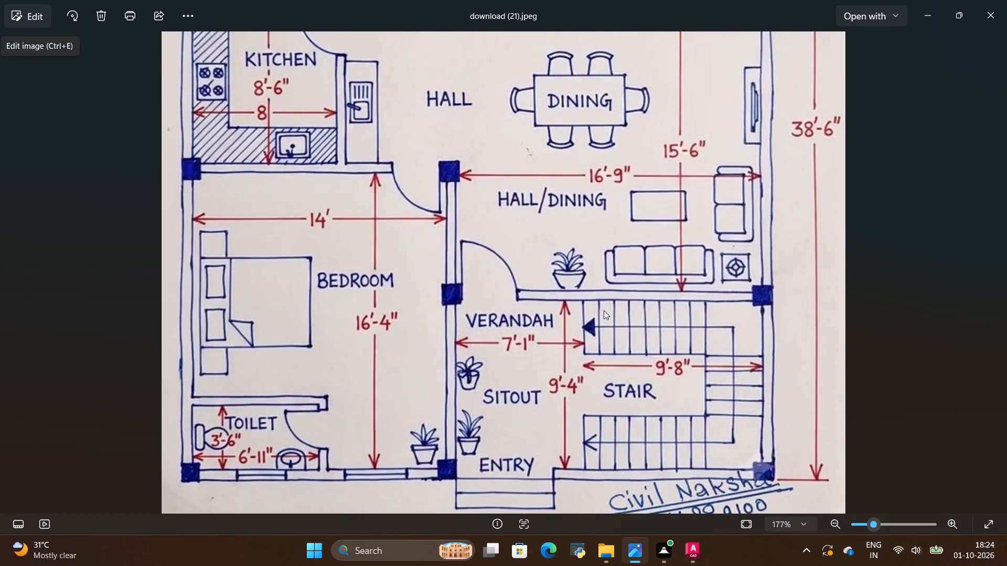
key(alt+Tab)
key(space)
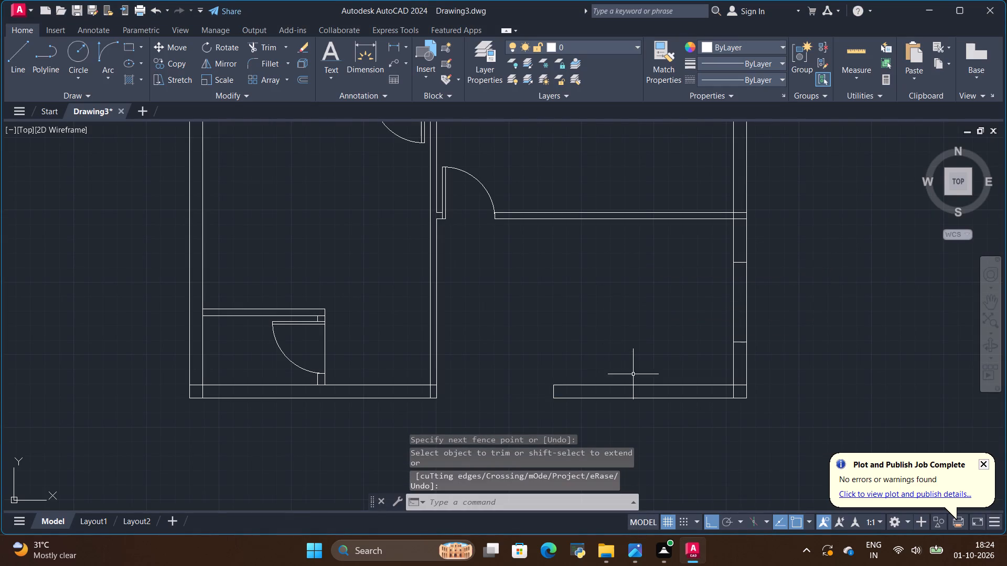
Copy the inner face line of the south wall east of the entry 3' north into the stair area.
click(636, 386)
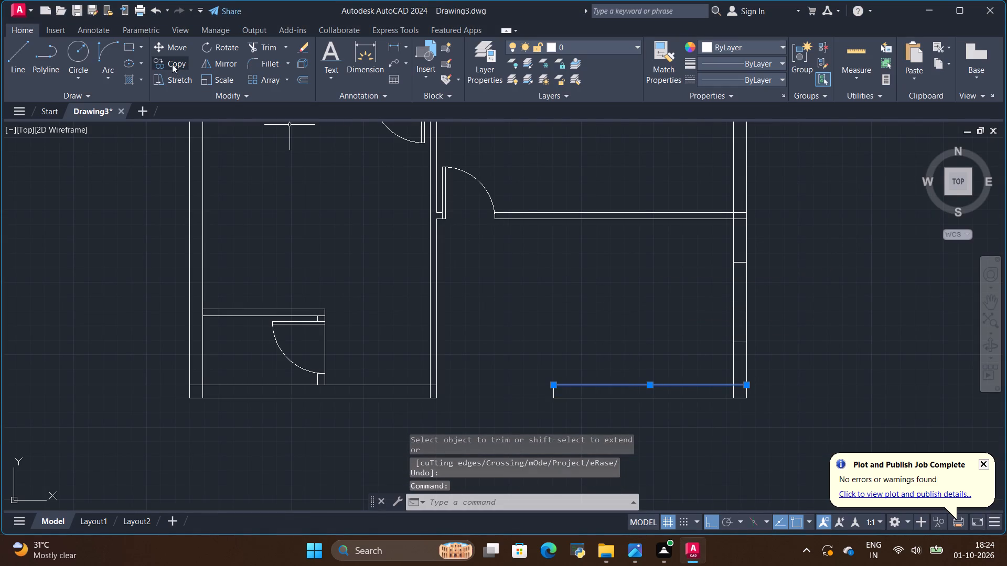
click(168, 60)
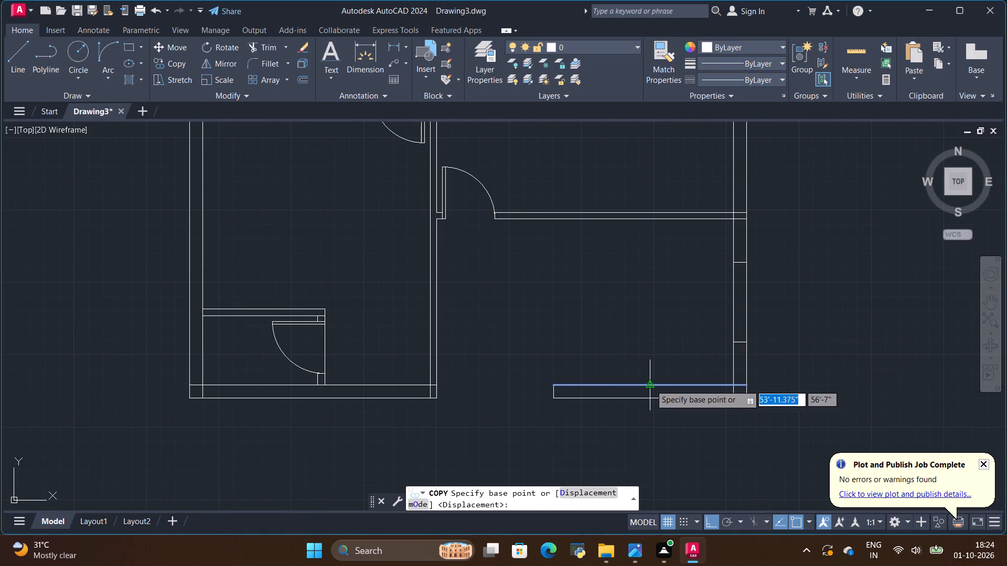
click(650, 385)
key(BackSpace)
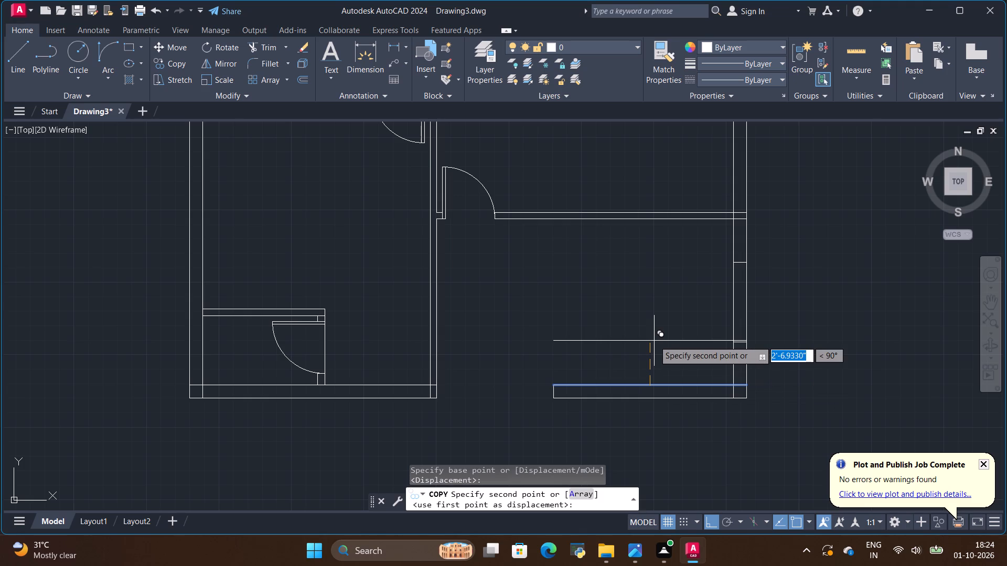
key(BackSpace)
text(3')
key(Return)
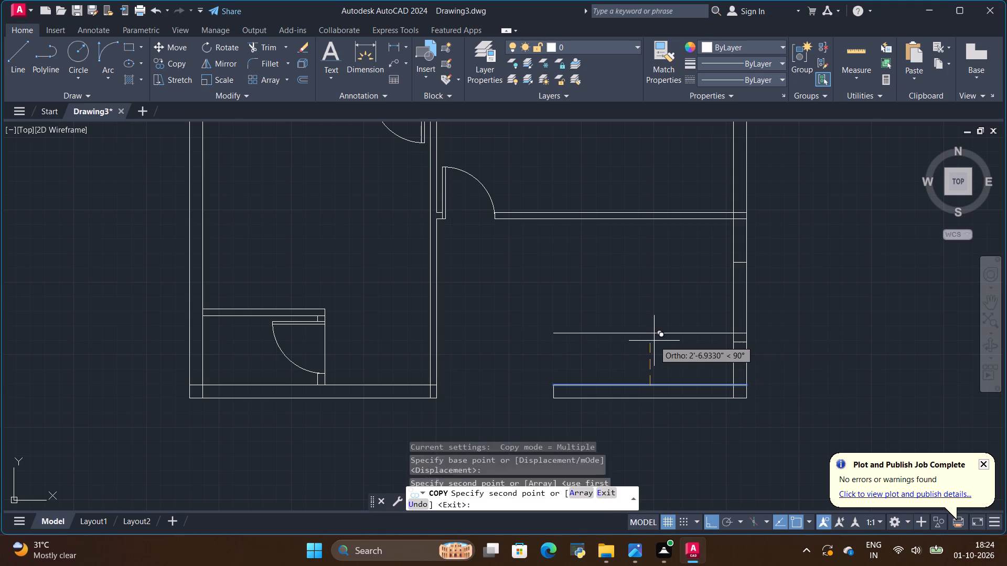
key(Escape)
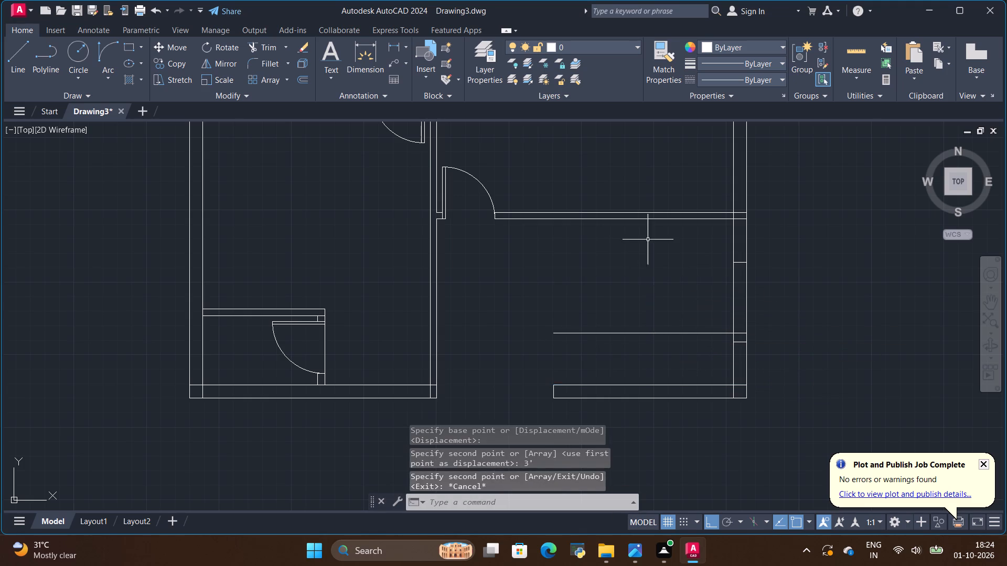
Copy the south face line of the hall/verandah wall 3' south into the stair area.
click(638, 222)
click(637, 219)
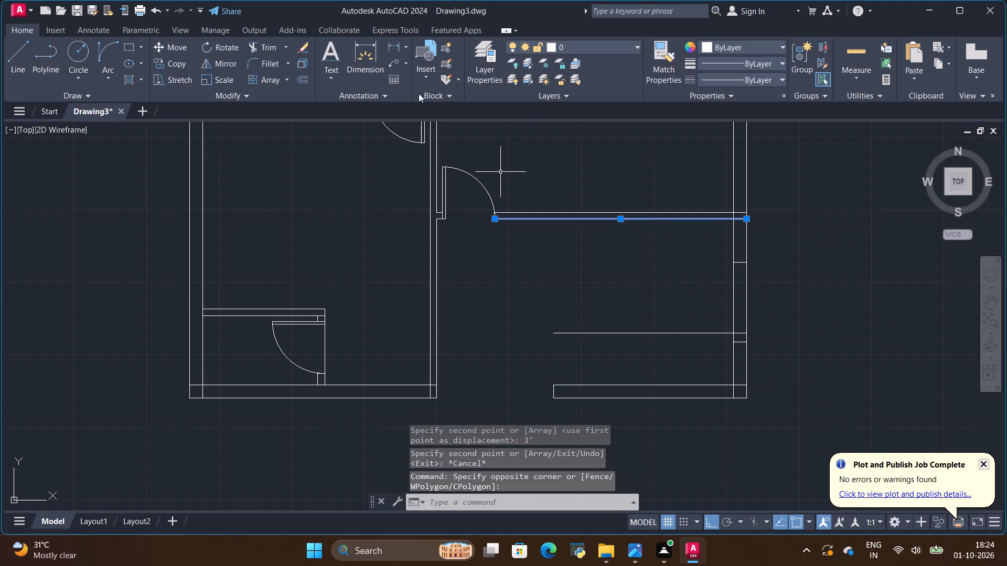
click(184, 60)
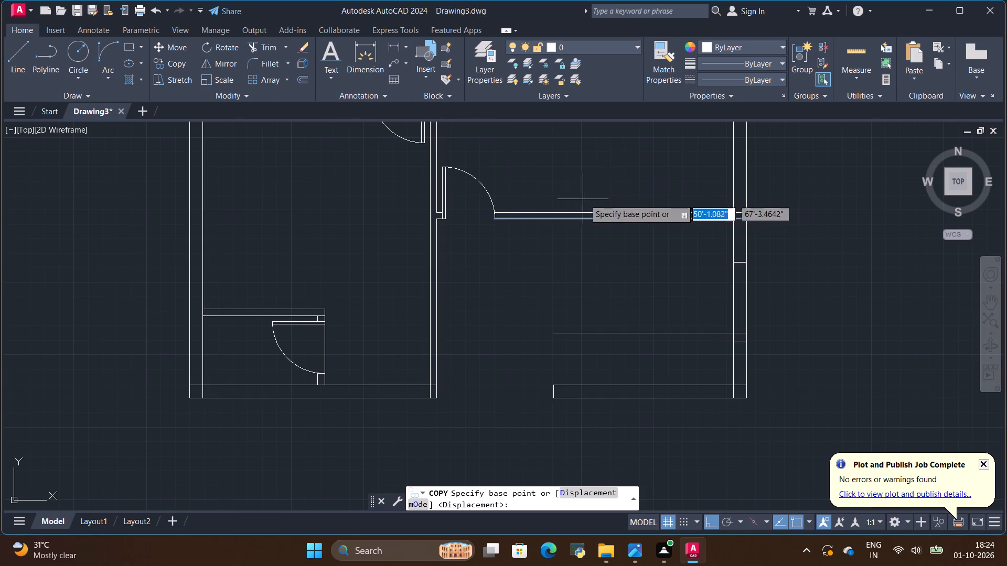
click(631, 219)
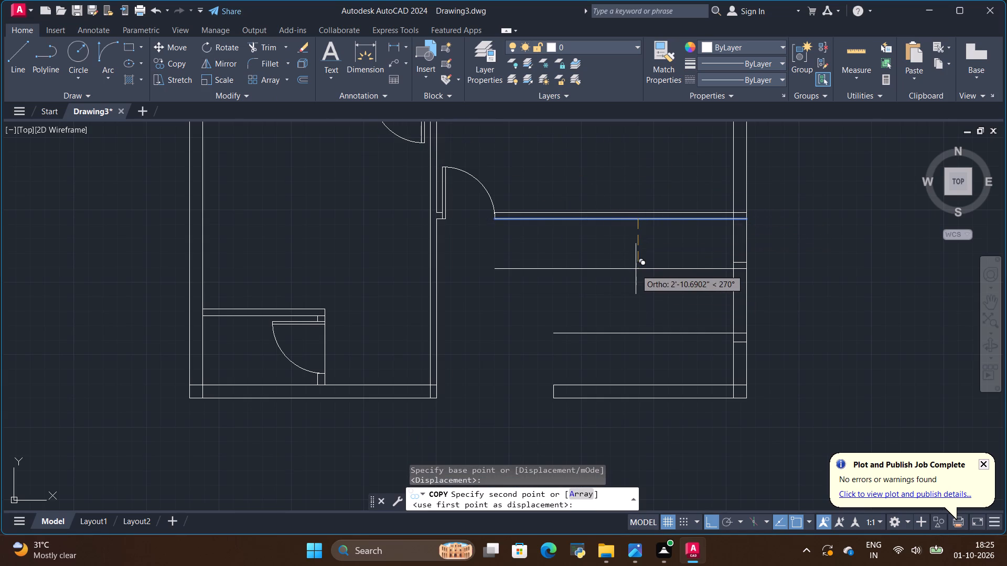
key(BackSpace)
key(BackSpace)
text(3')
key(Return)
key(Escape)
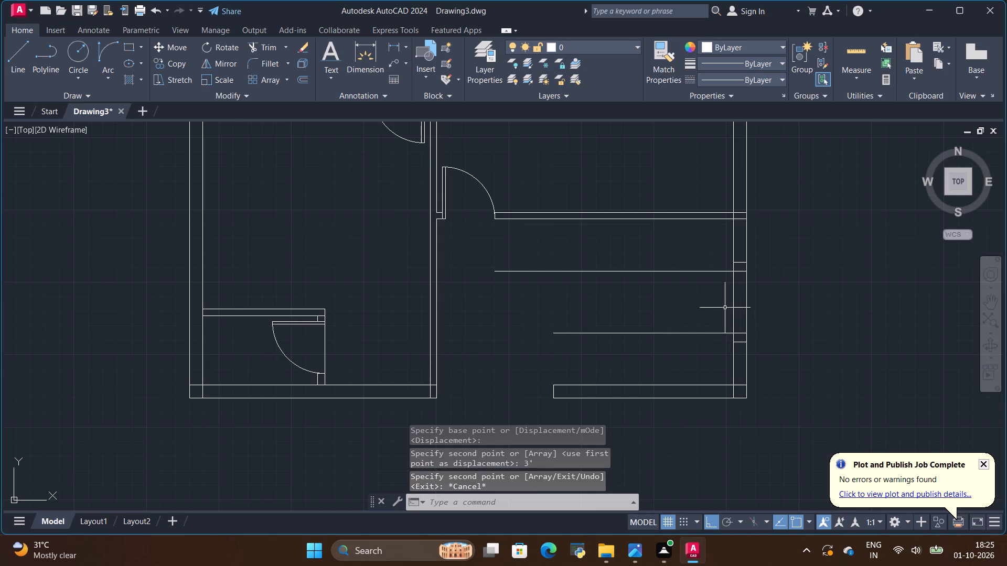
Draw a line about 9'4" long on the east wall's inner face, from the hall/verandah wall to the south wall.
click(14, 55)
scroll(689, 236, up, 1)
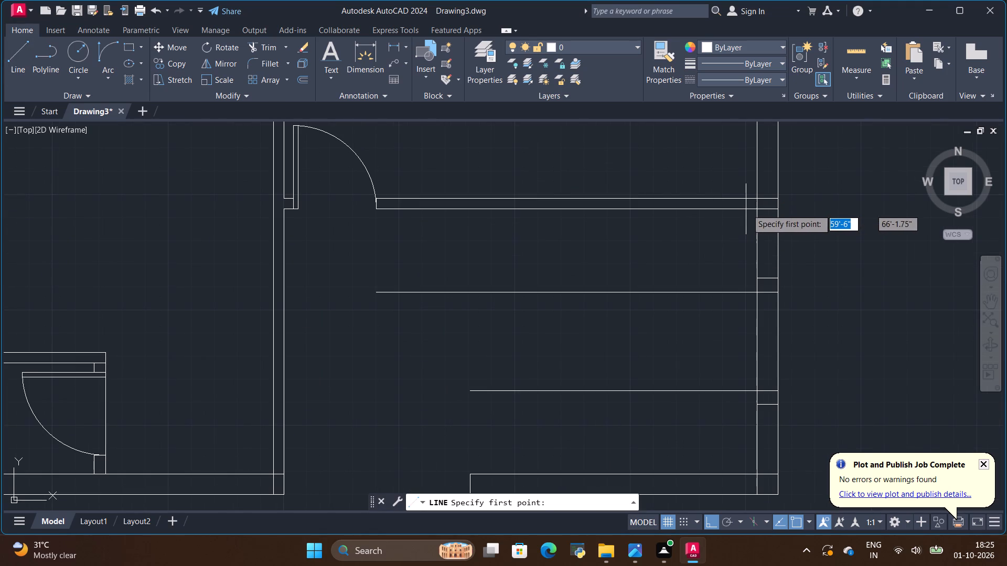
click(756, 209)
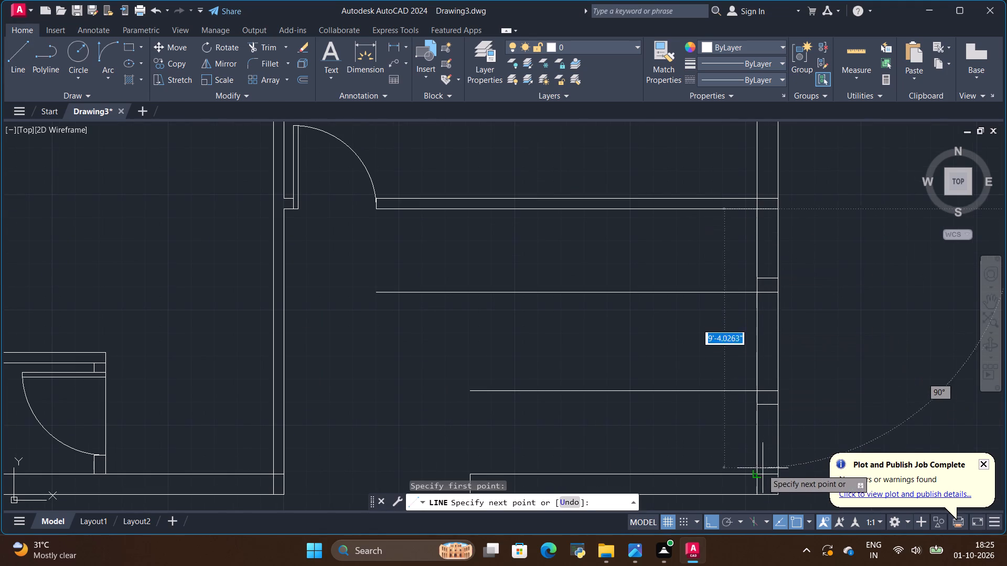
click(758, 473)
key(Escape)
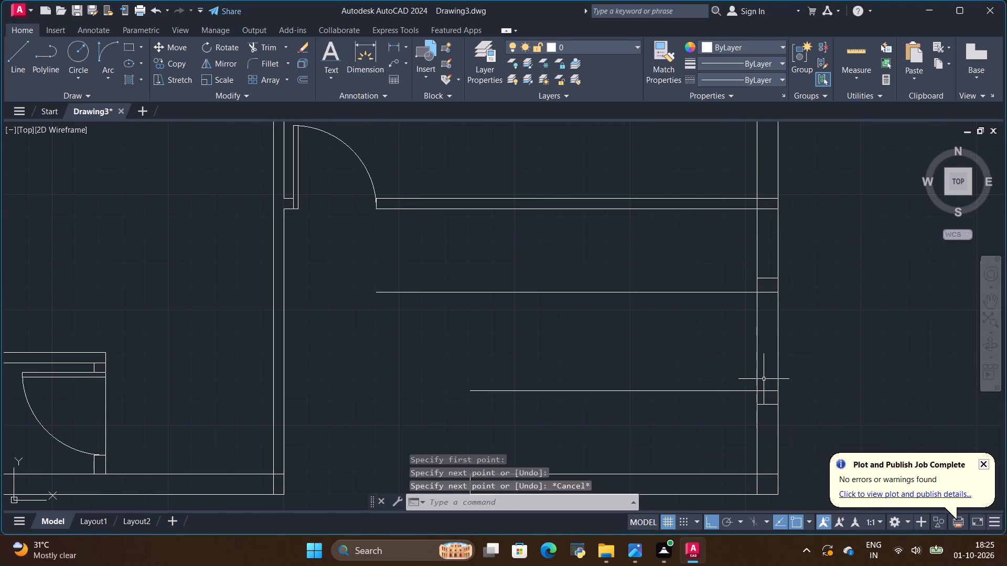
Copy the new line on the east wall's inner face 3' west into the stair area.
click(754, 371)
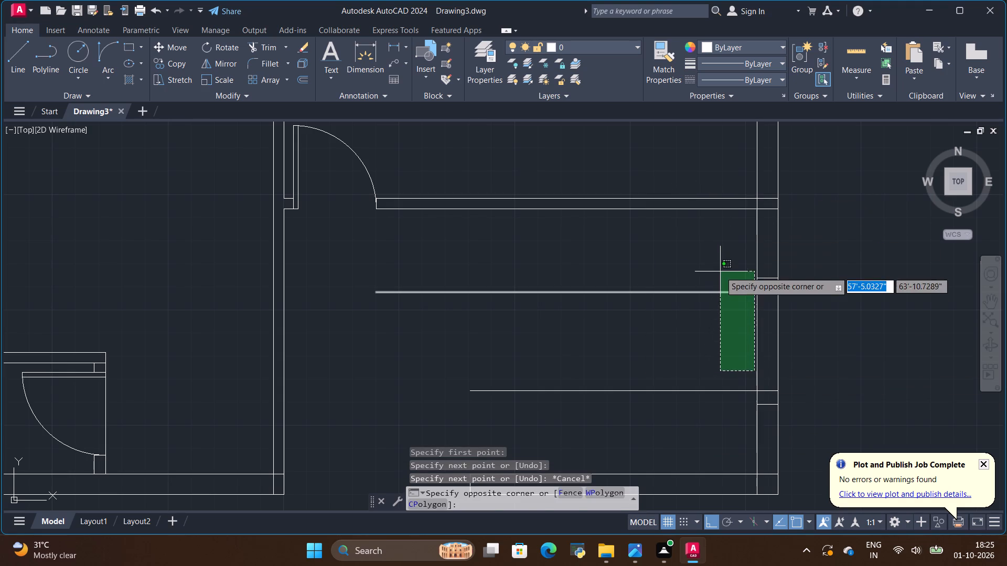
key(Escape)
click(752, 257)
click(758, 254)
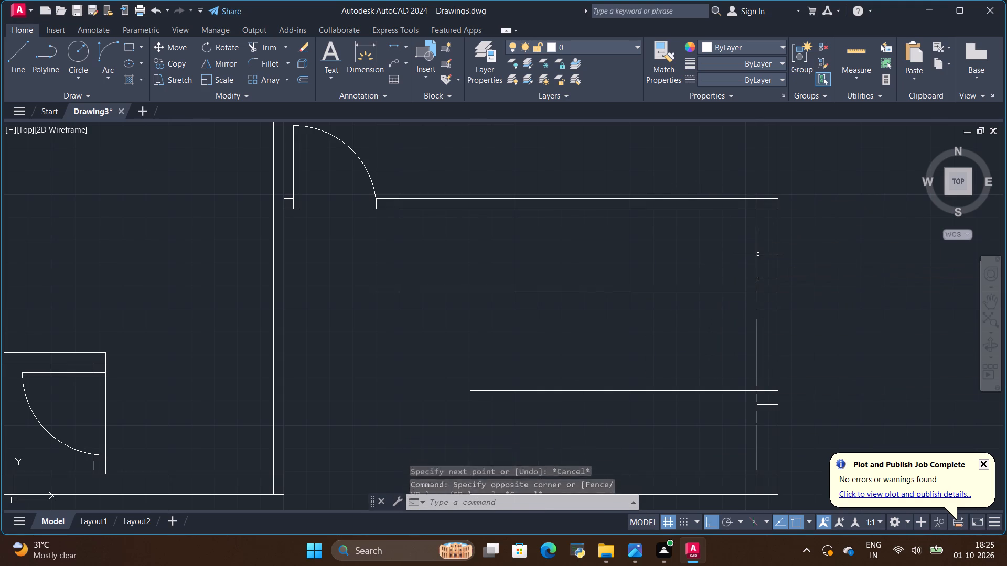
click(753, 257)
click(757, 256)
click(758, 255)
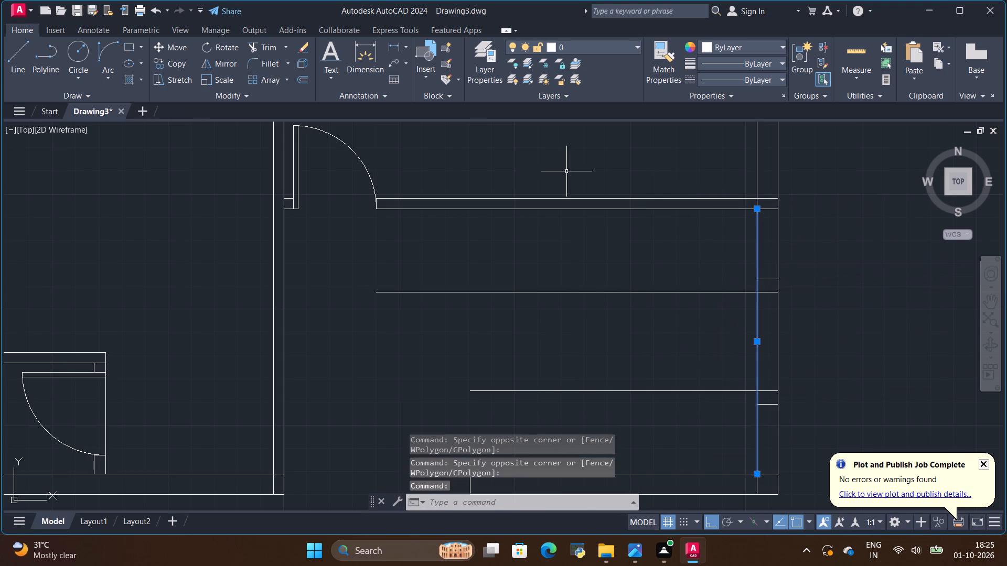
click(182, 66)
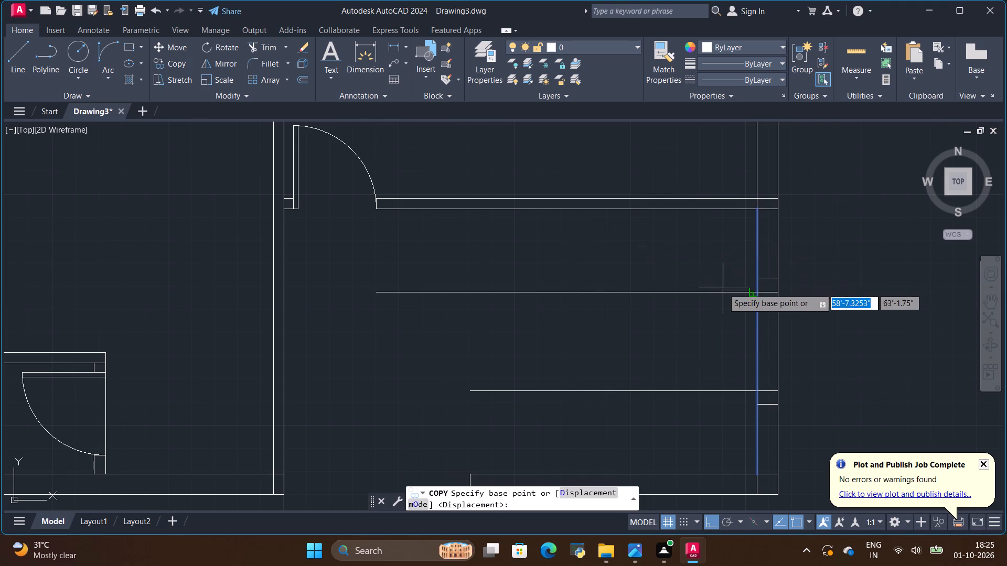
click(754, 291)
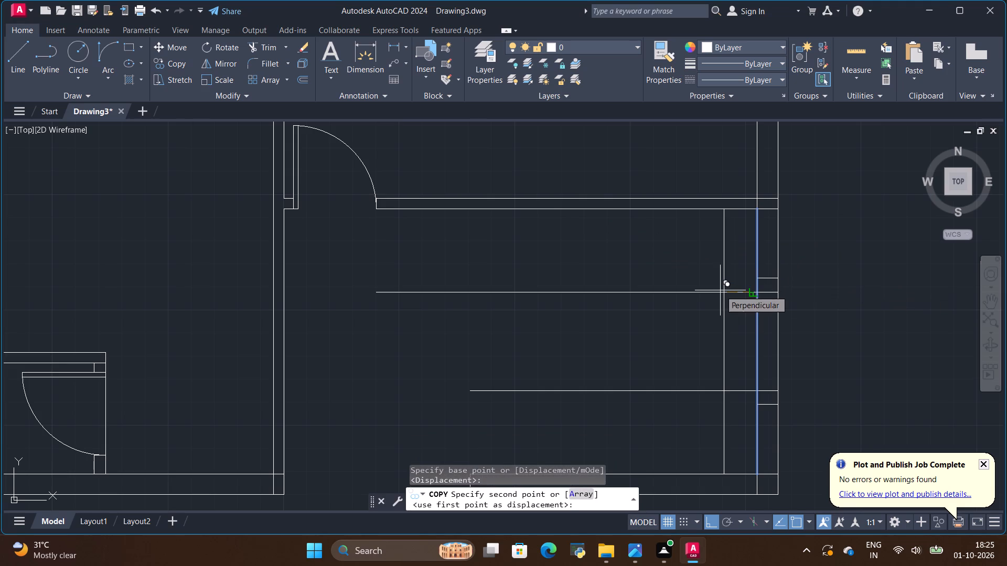
key(BackSpace)
text(3')
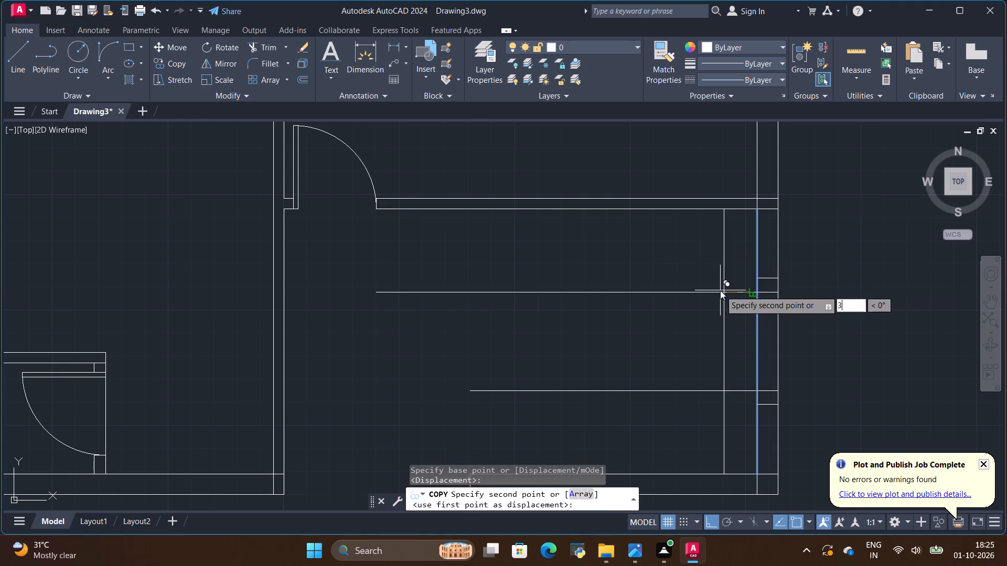
key(Return)
key(Escape)
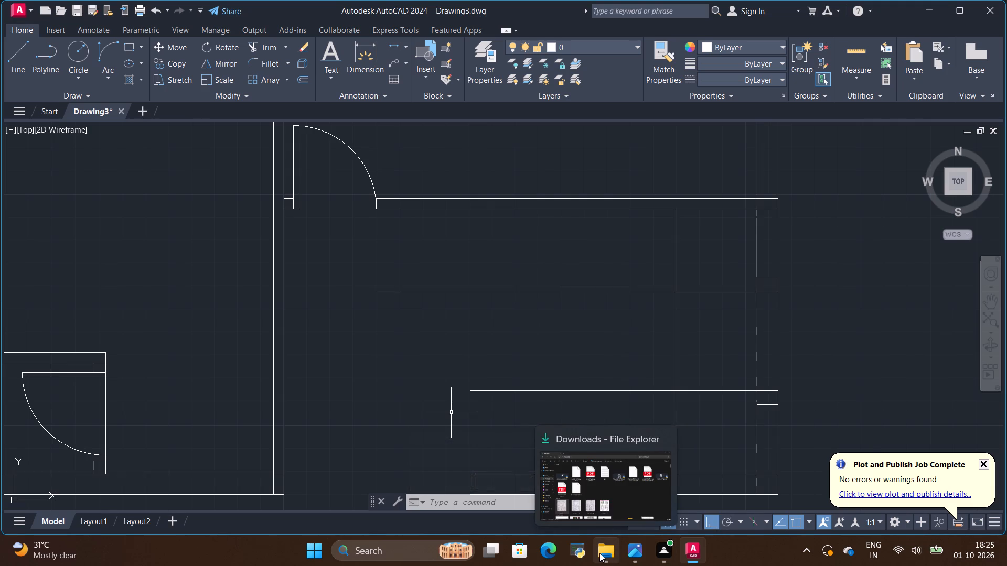
Draw the stair's west edge line from the entry-side end of the south wall's inner face north to the hall/verandah wall.
scroll(730, 310, down, 1)
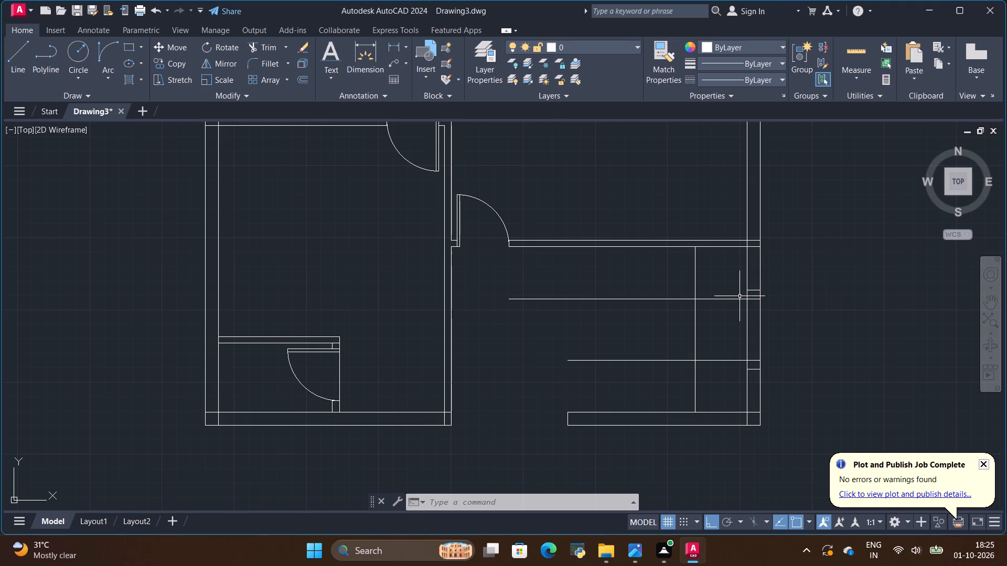
key(alt+Tab)
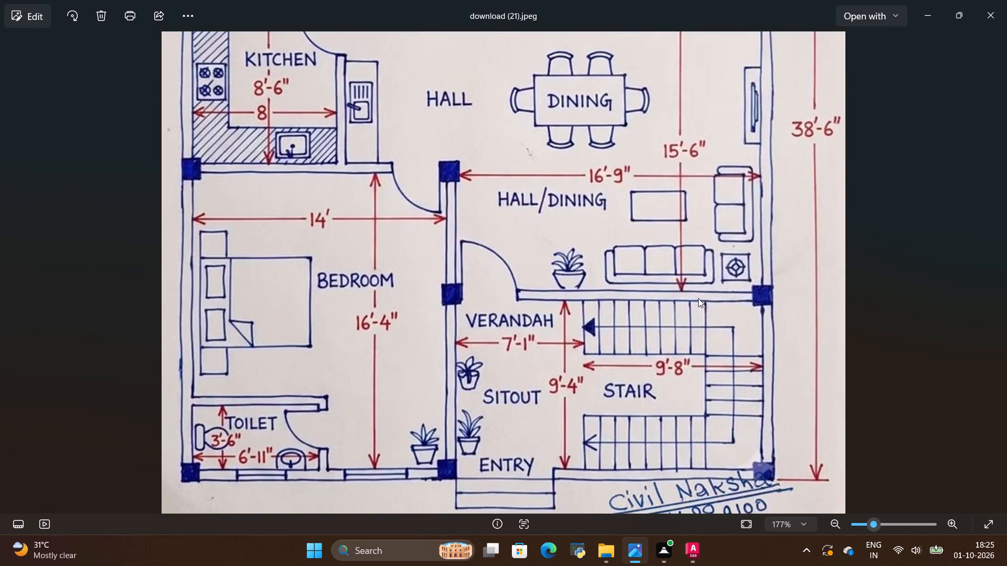
key(alt+Tab)
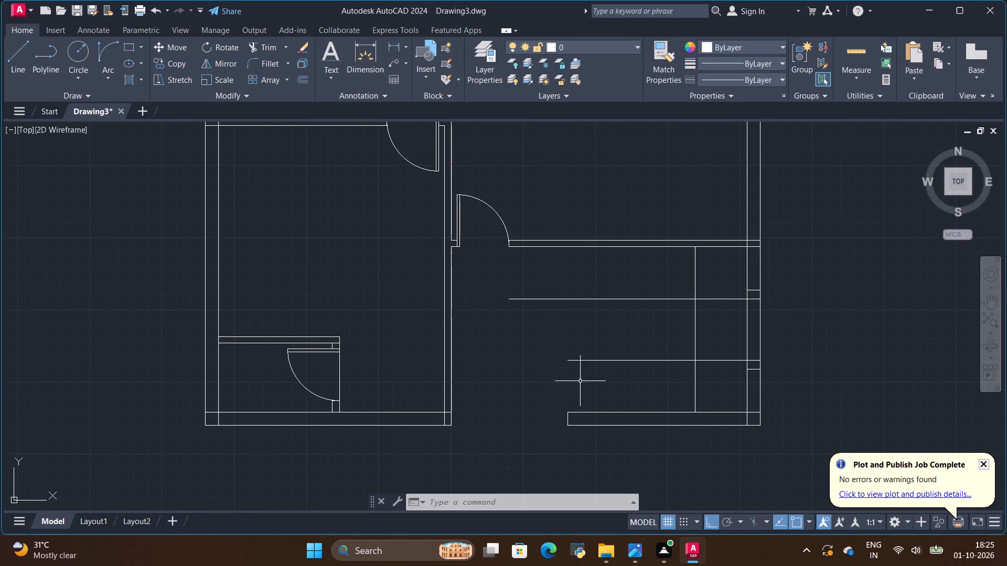
key(alt+Tab)
key(alt+Tab)
click(23, 58)
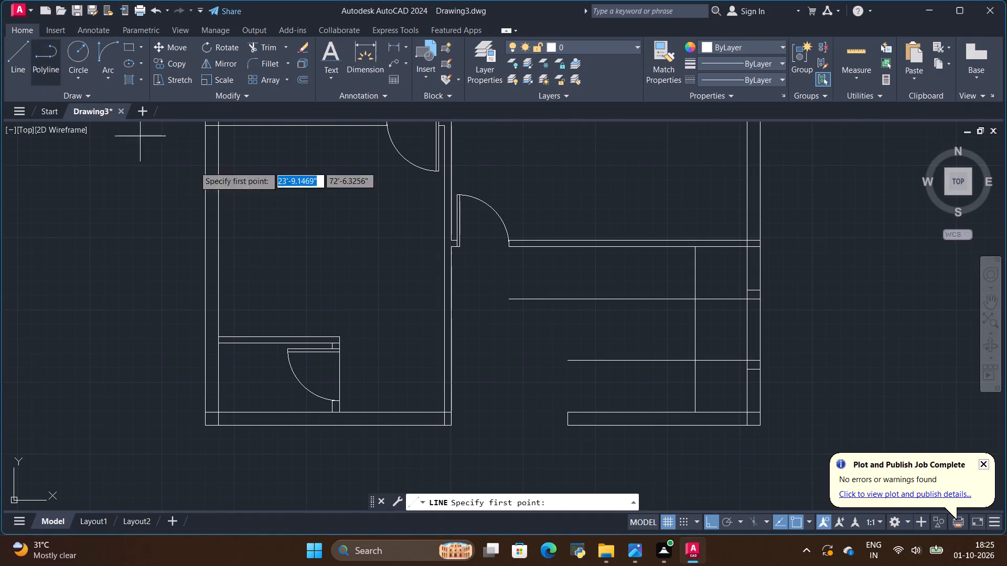
click(570, 410)
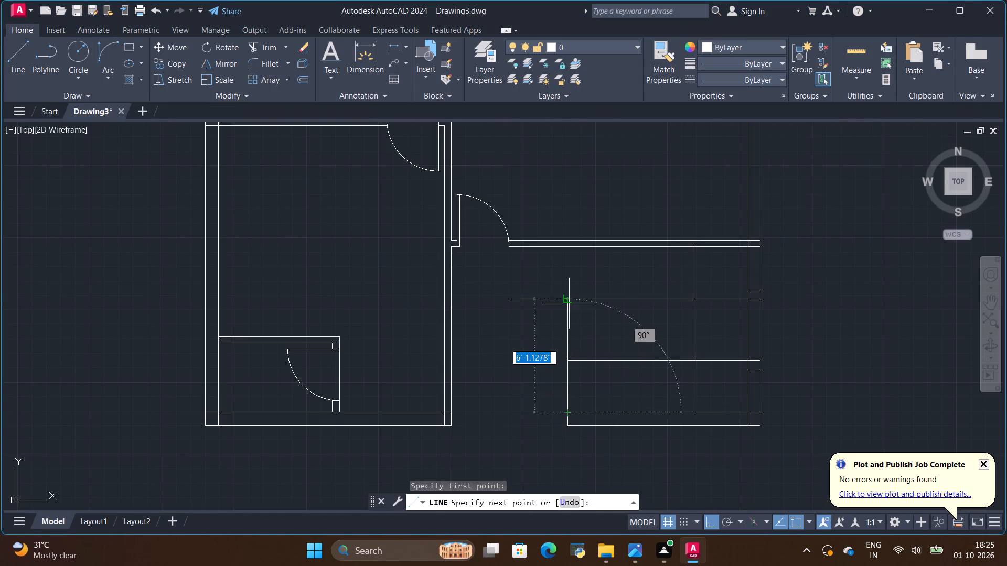
click(567, 250)
key(Escape)
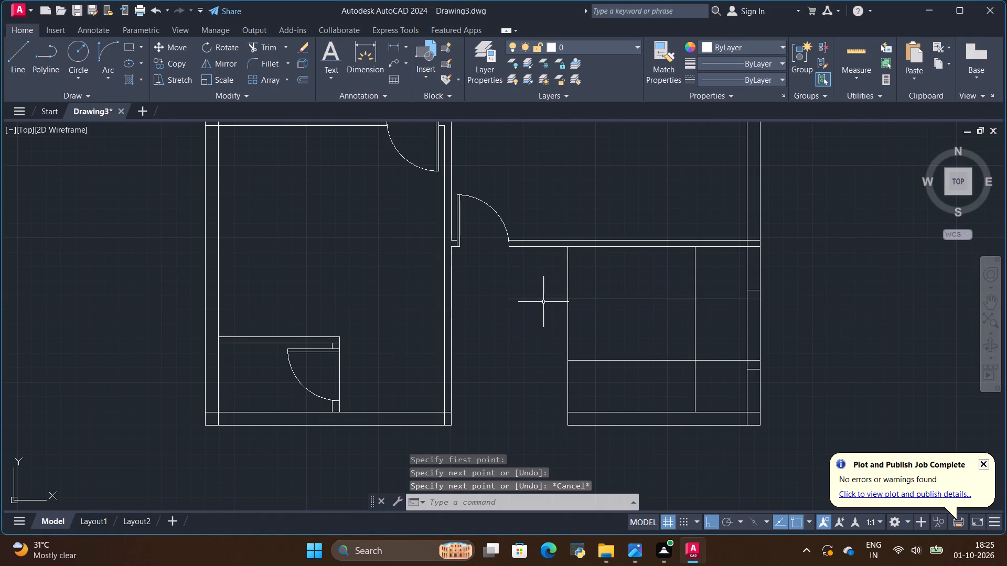
Trim the part of the upper flight's south line that overhangs west of the stair's west edge.
click(254, 43)
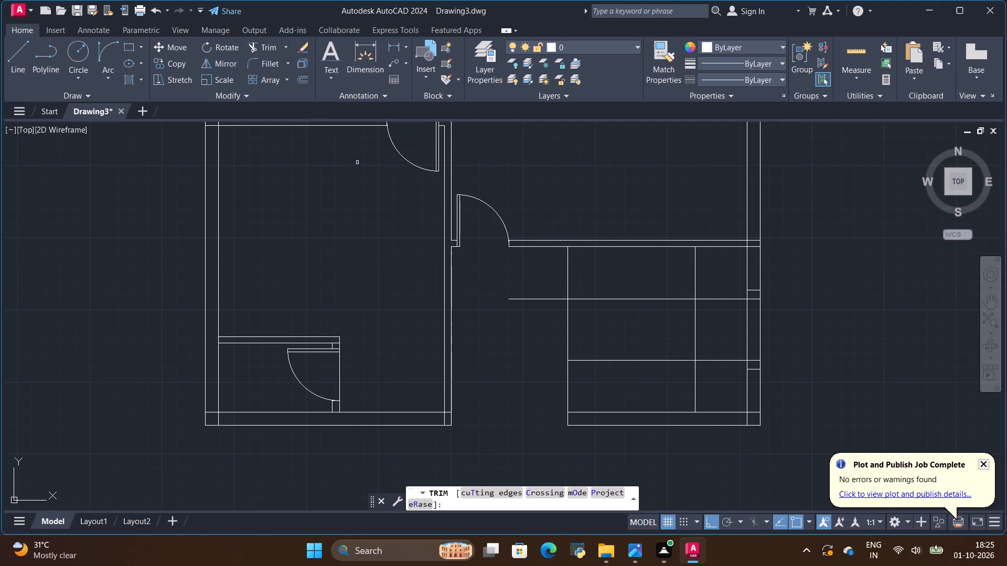
drag(542, 278, 544, 348)
scroll(703, 325, down, 1)
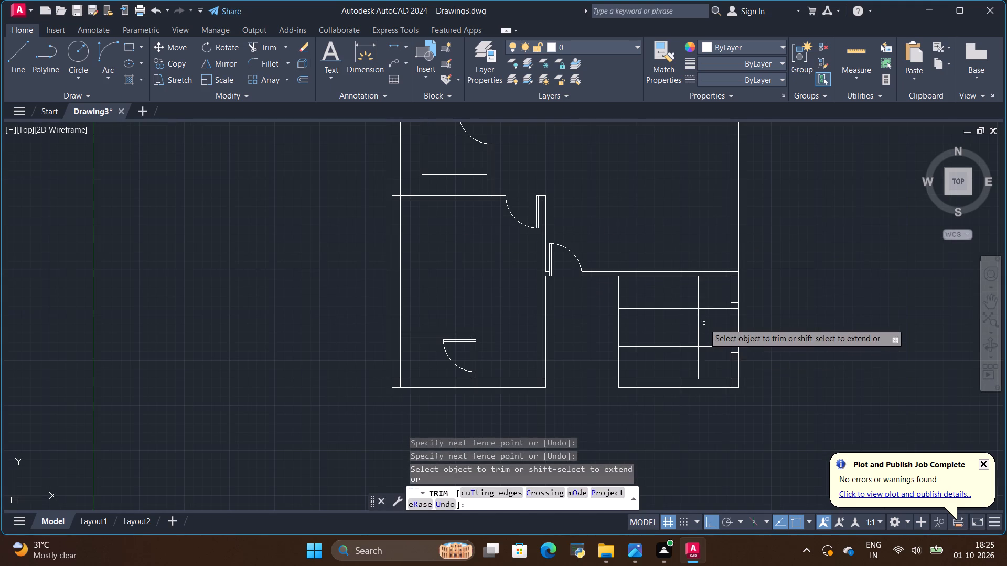
Check the stair on the reference plan, and copy the landing's west edge line 8" west as the first tread line.
key(alt+Tab)
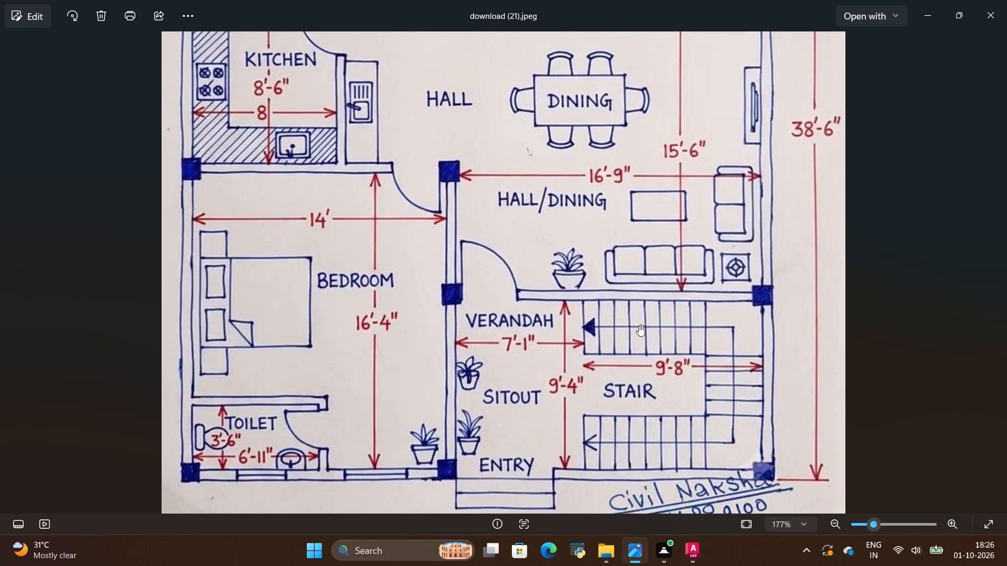
key(alt+Tab)
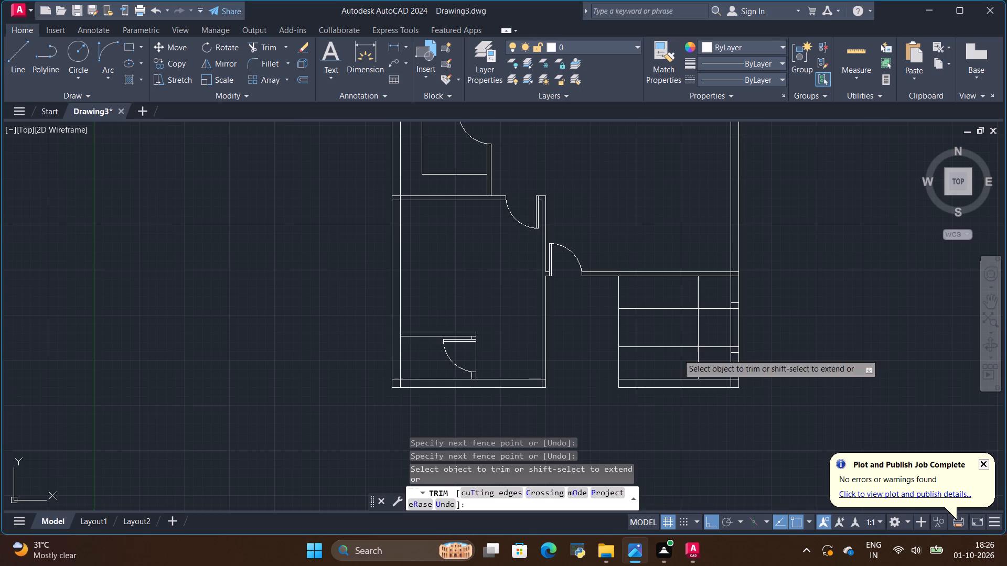
scroll(665, 376, up, 1)
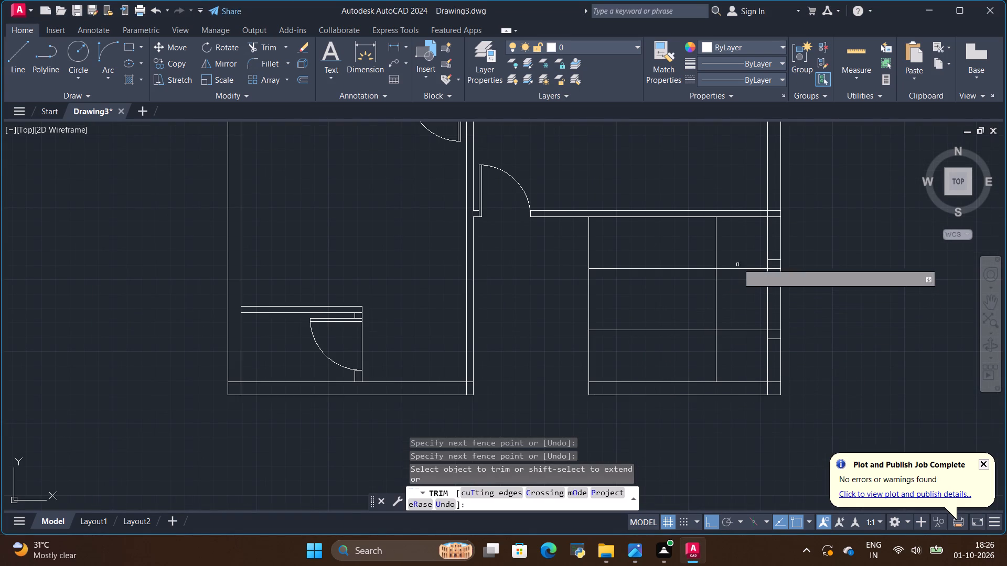
click(18, 66)
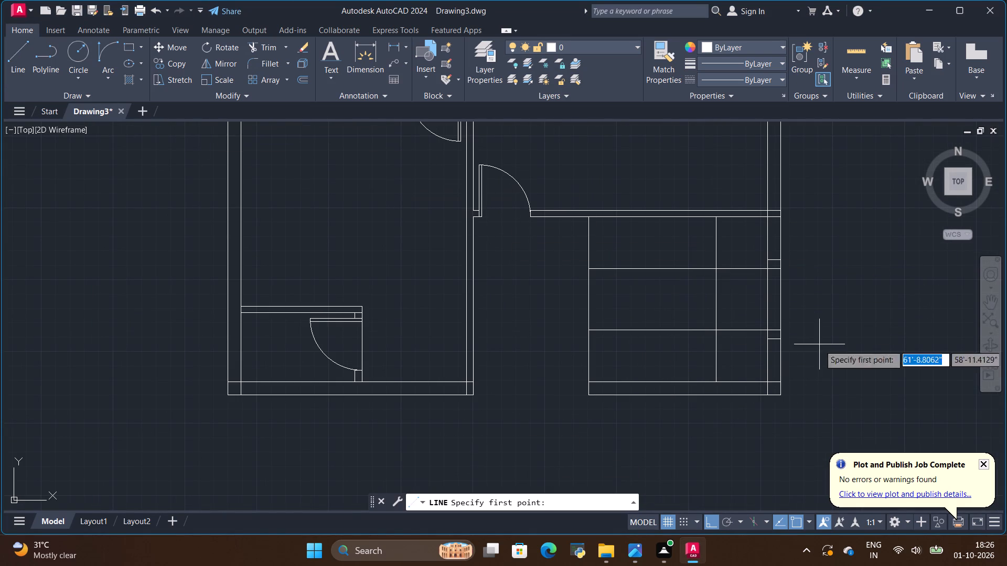
key(Escape)
click(716, 369)
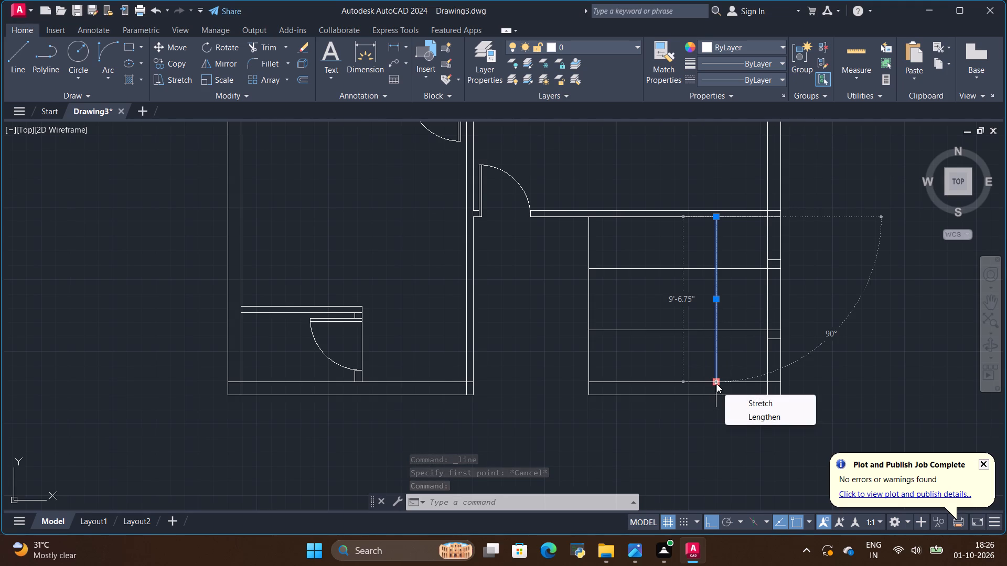
click(179, 66)
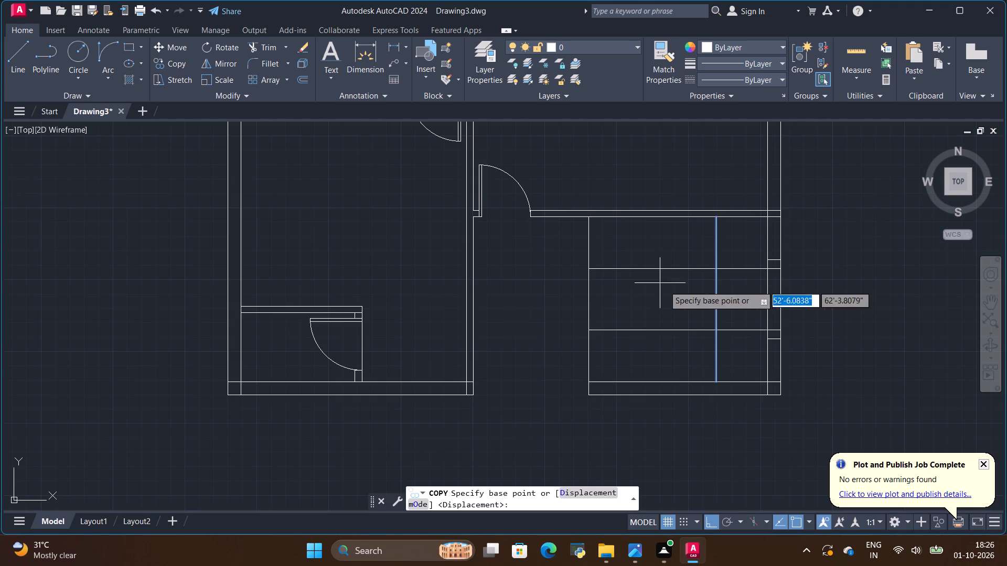
click(717, 332)
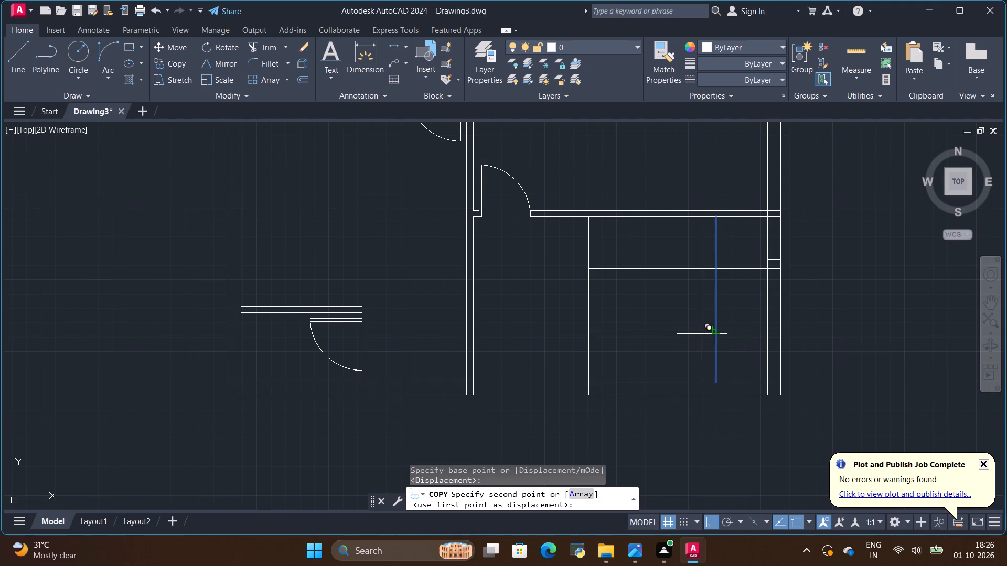
key(BackSpace)
key(BackSpace)
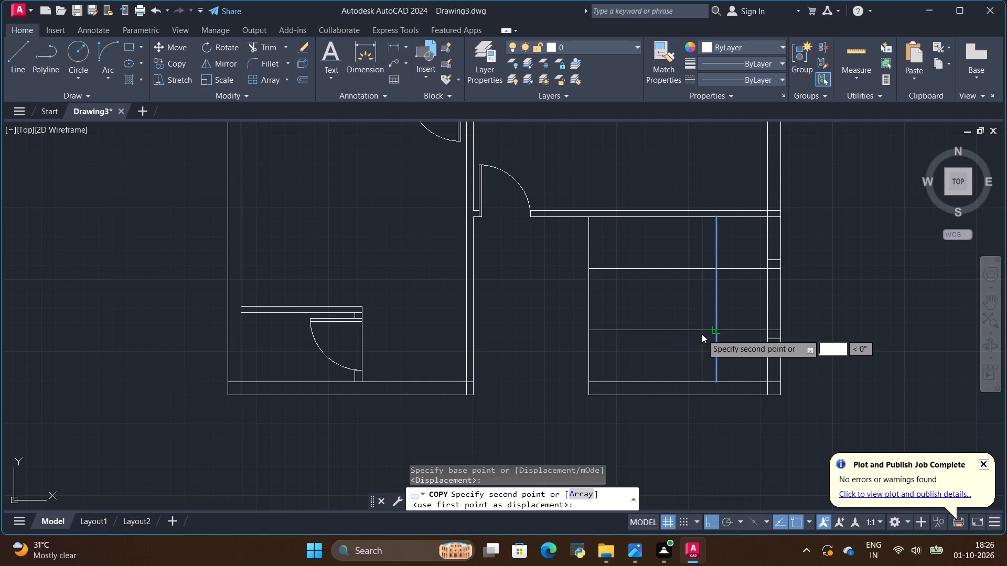
key(8)
key(shift+quotedbl)
key(Return)
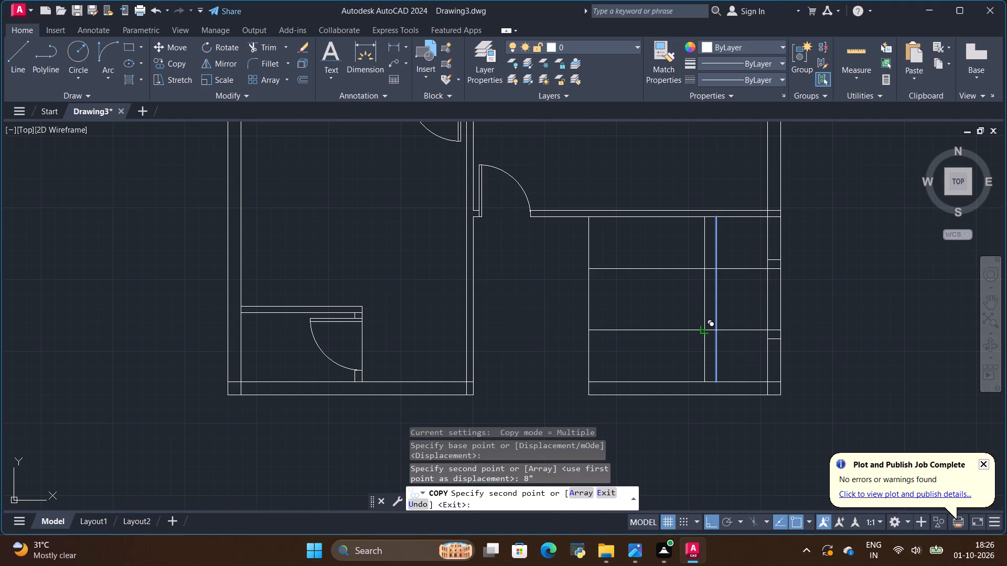
key(Escape)
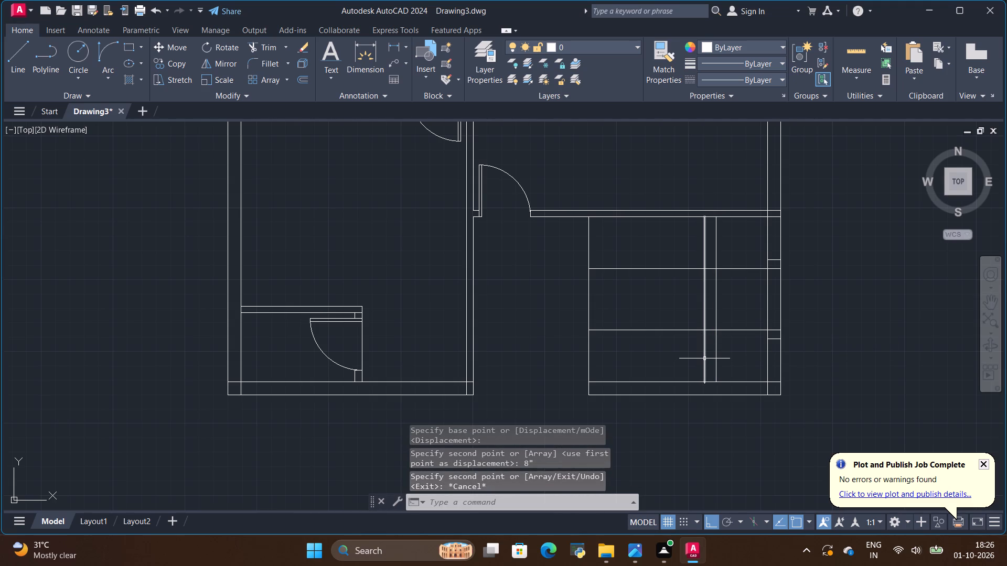
Copy the landing edge and first tread line together repeatedly westward at 8" tread spacing, with the last copy offset 5'-4".
click(704, 358)
click(714, 358)
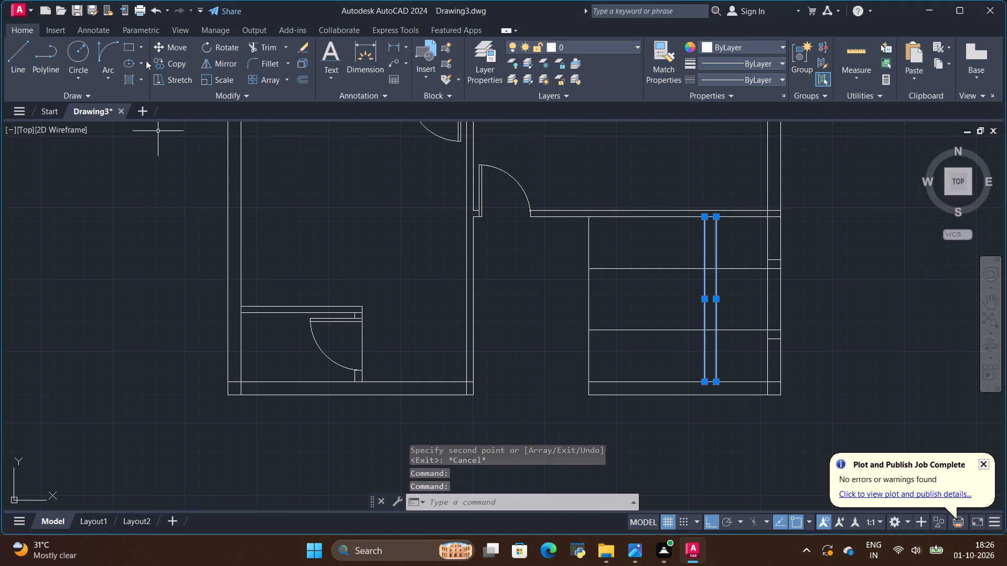
click(164, 62)
scroll(760, 398, up, 2)
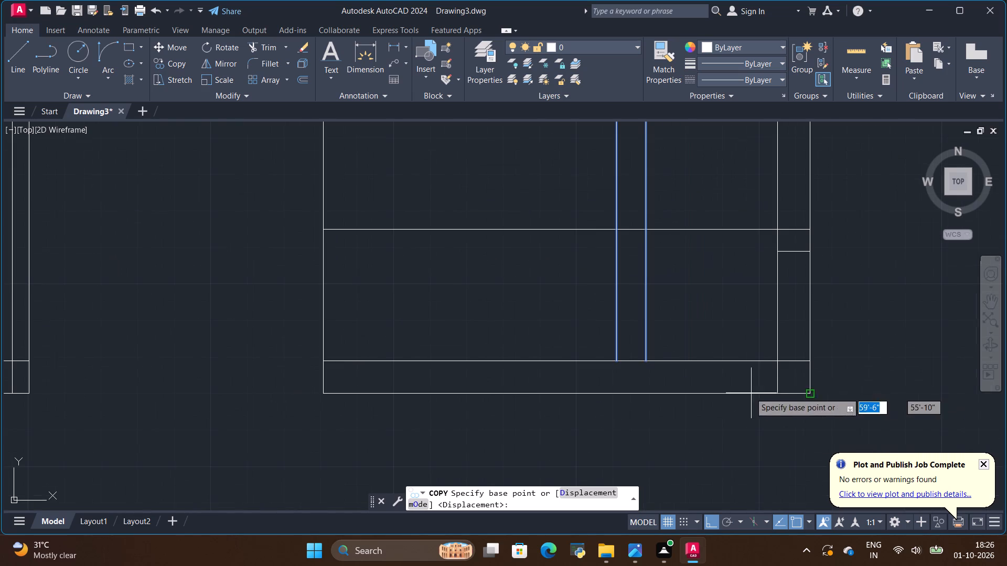
click(649, 356)
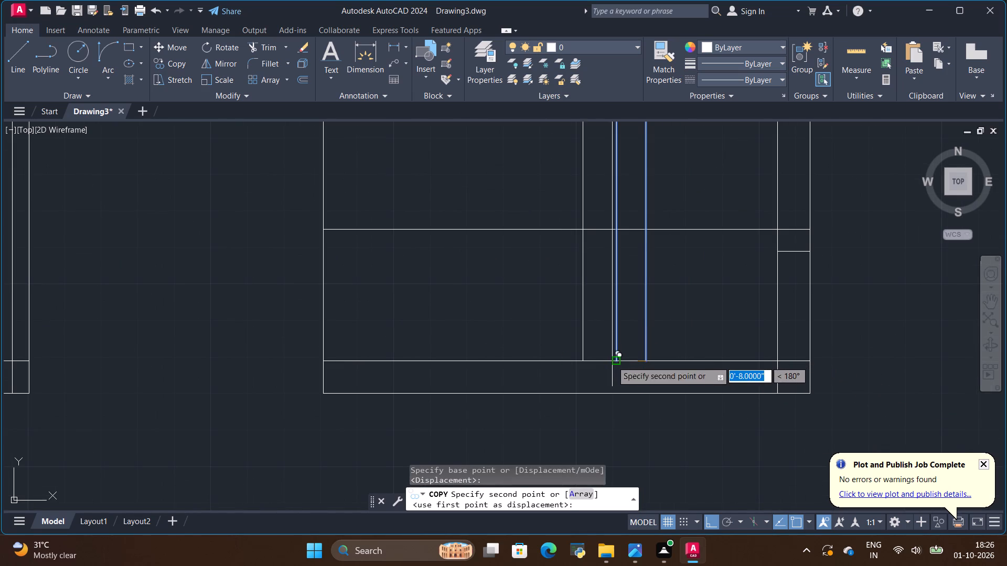
click(612, 361)
click(585, 363)
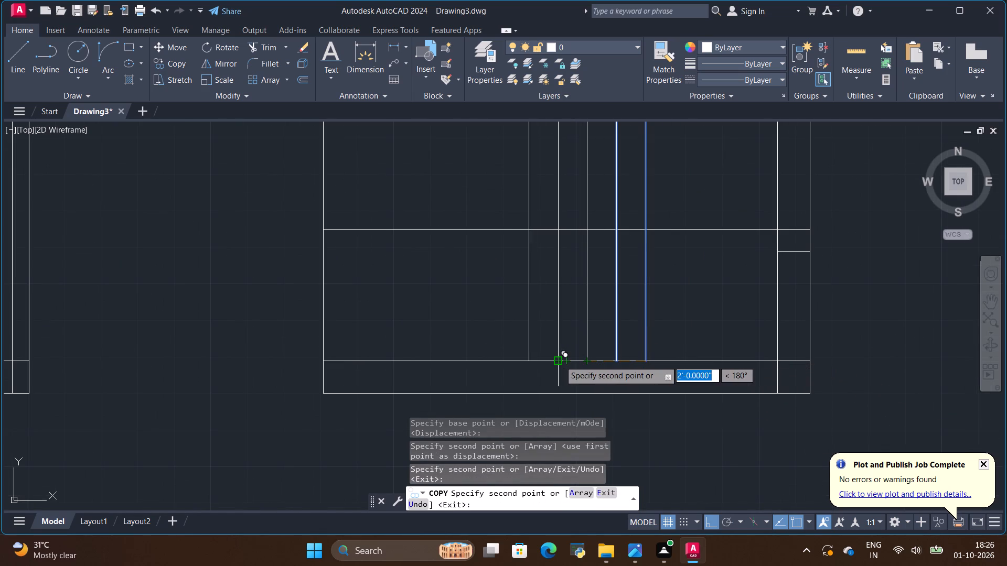
click(560, 361)
click(529, 361)
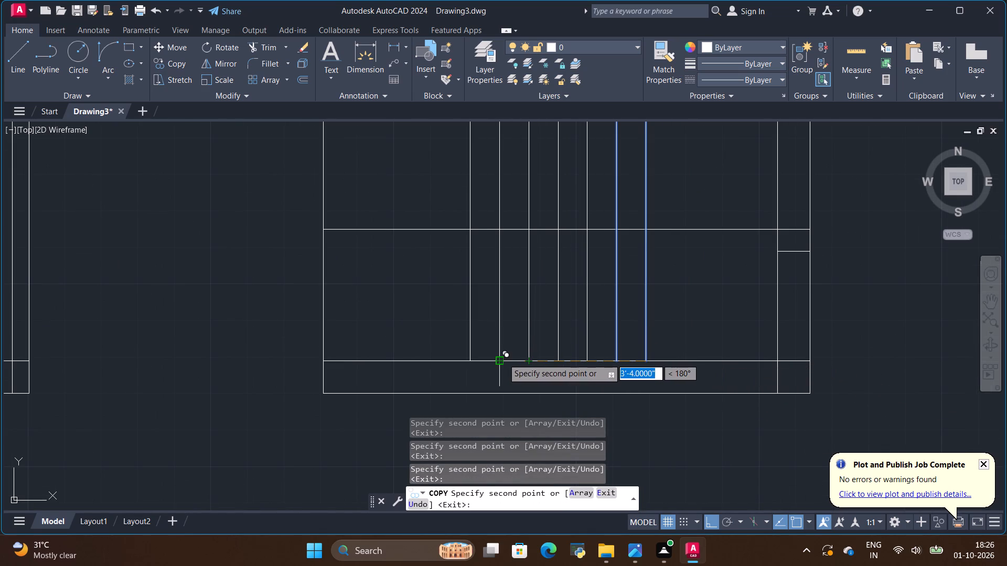
click(502, 358)
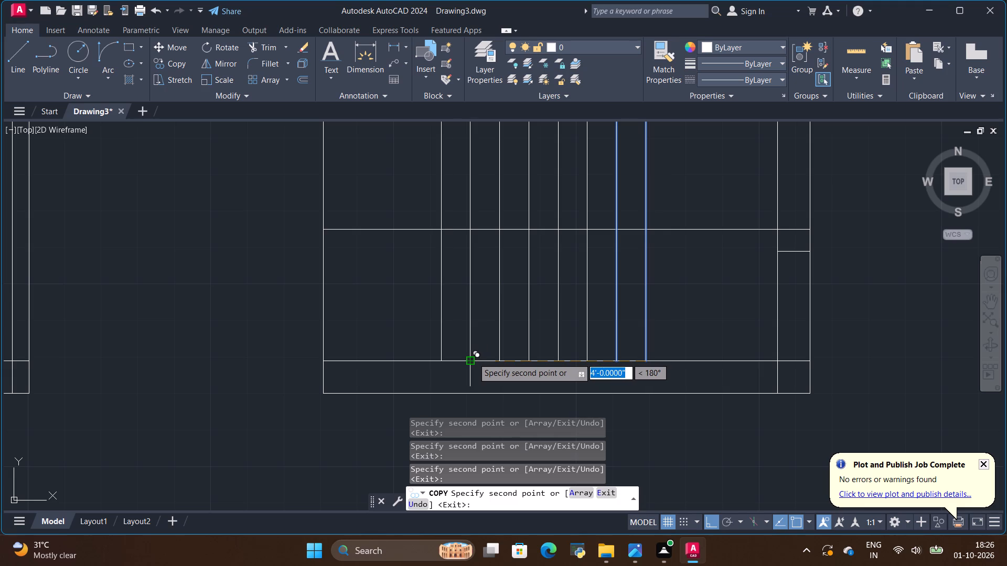
click(473, 358)
click(443, 360)
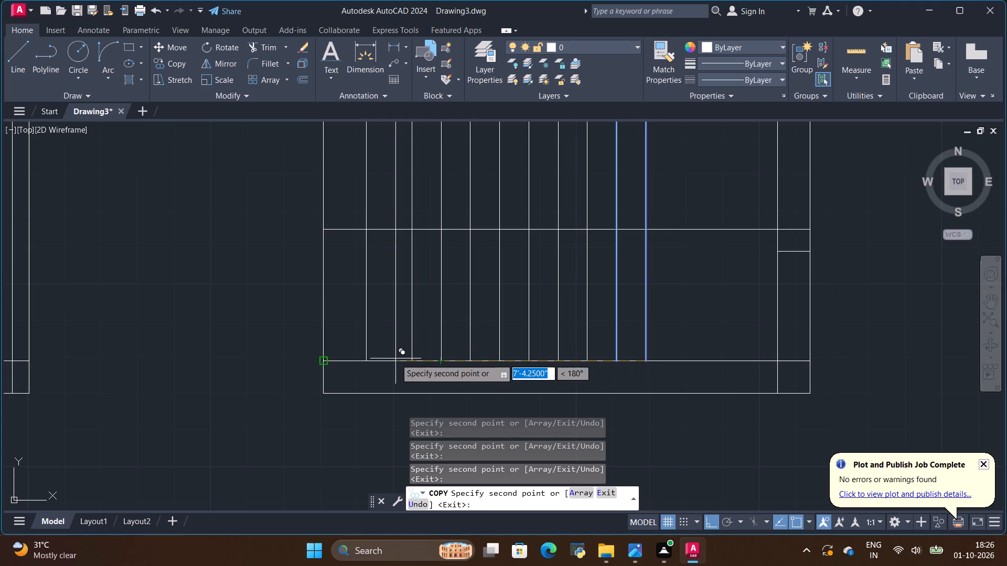
scroll(360, 361, down, 2)
scroll(360, 353, up, 1)
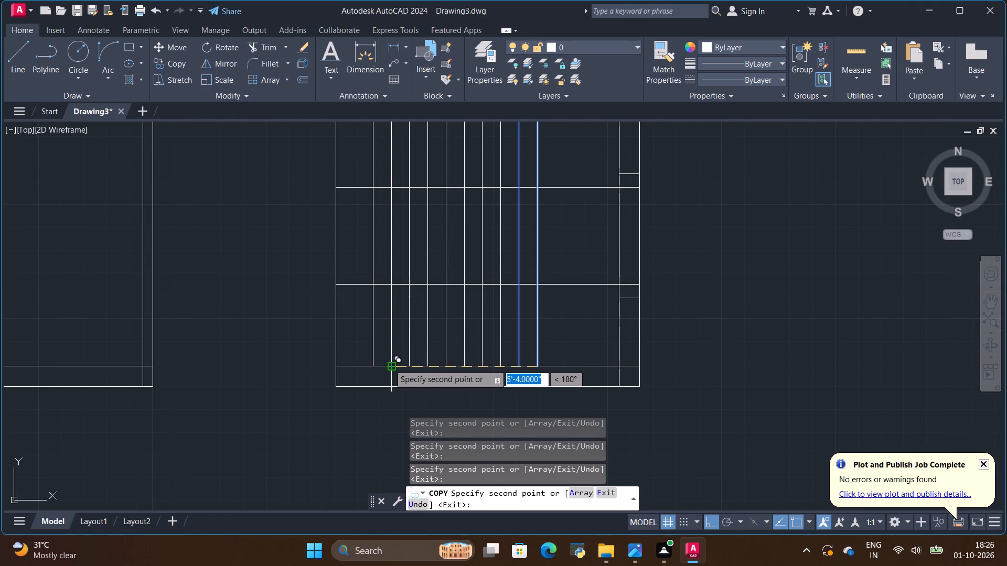
click(388, 365)
scroll(303, 361, down, 1)
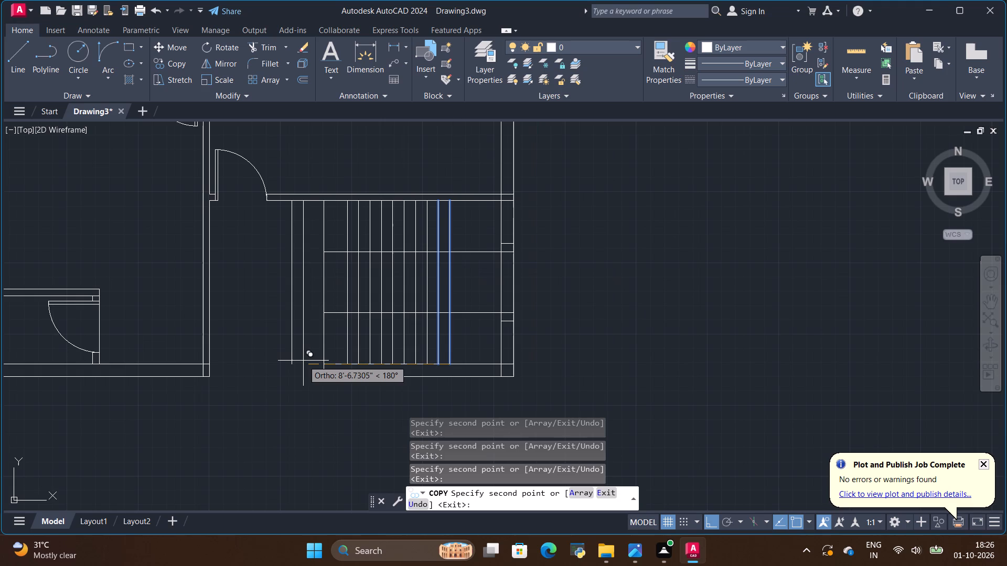
key(Escape)
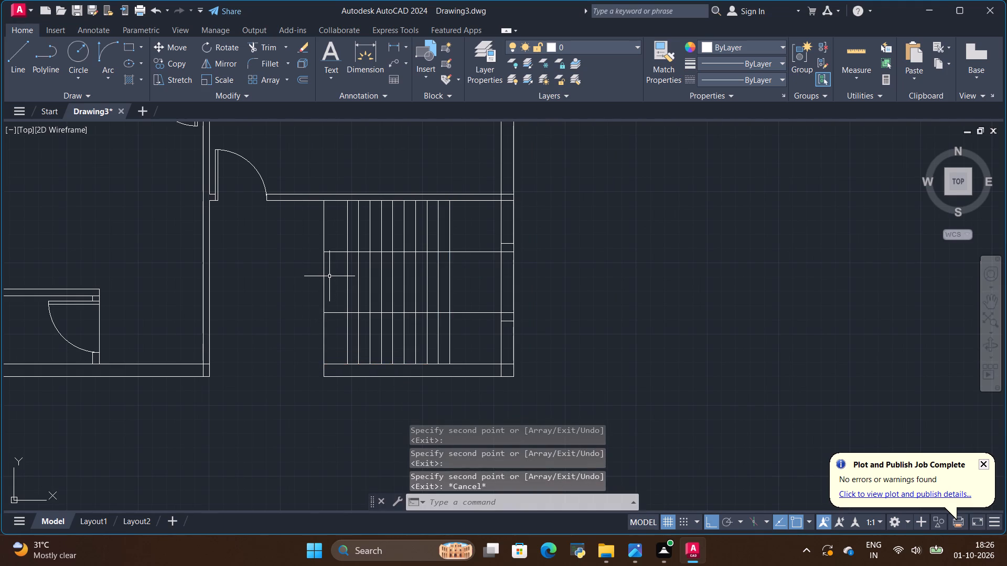
Trim away the stair's west edge line and the horizontal flight lines that extend west of the westernmost tread line.
click(267, 50)
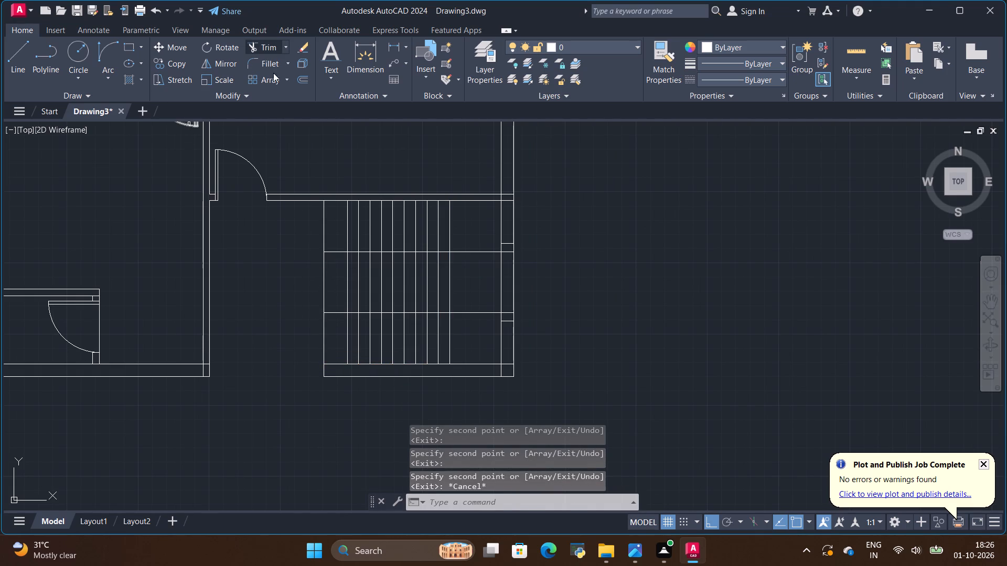
scroll(303, 204, up, 1)
drag(350, 259, 326, 263)
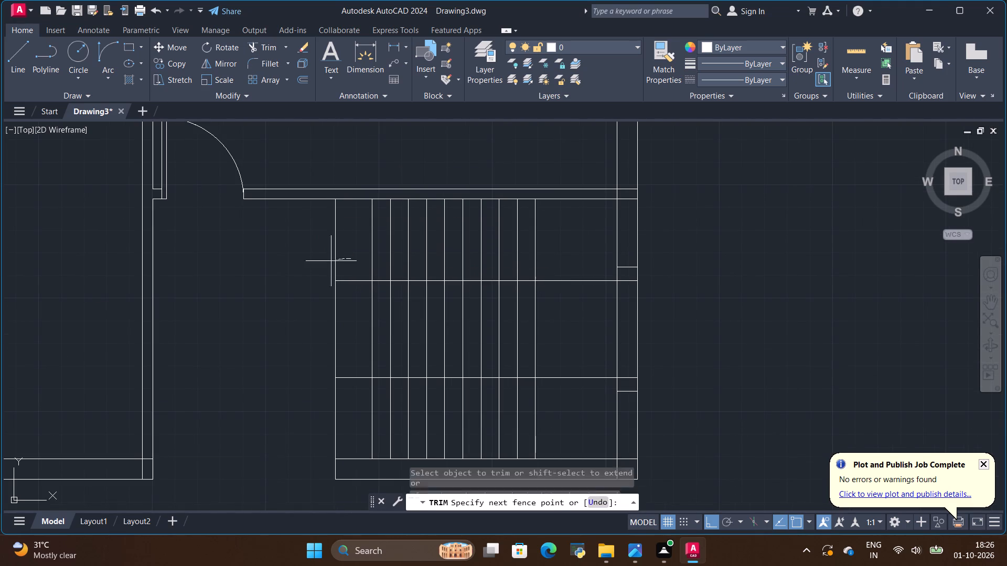
drag(326, 263, 323, 265)
drag(350, 265, 322, 324)
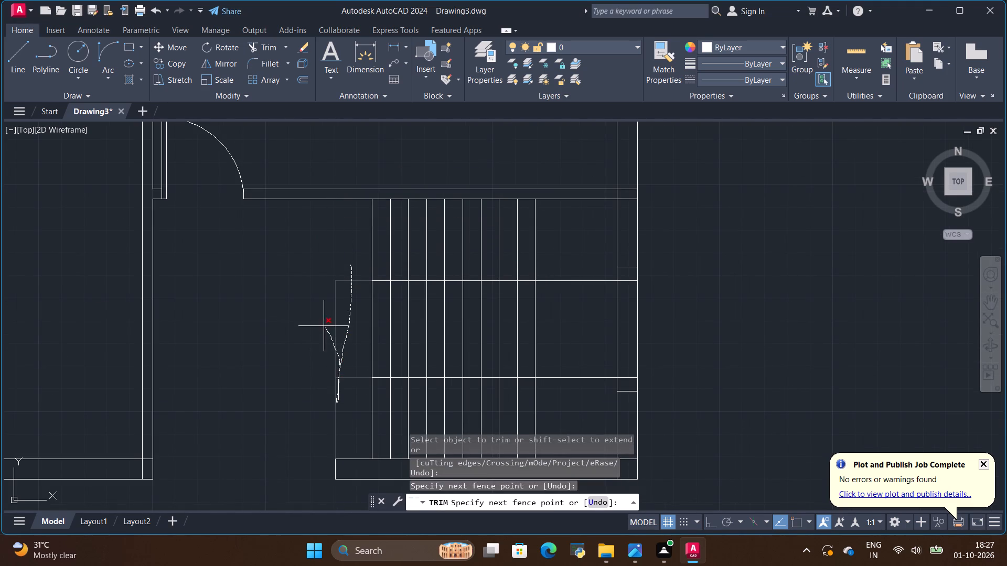
drag(322, 324, 316, 318)
Trim the intermediate tread lines between the two flights, keeping the westernmost tread line and the landing edge.
scroll(383, 326, up, 1)
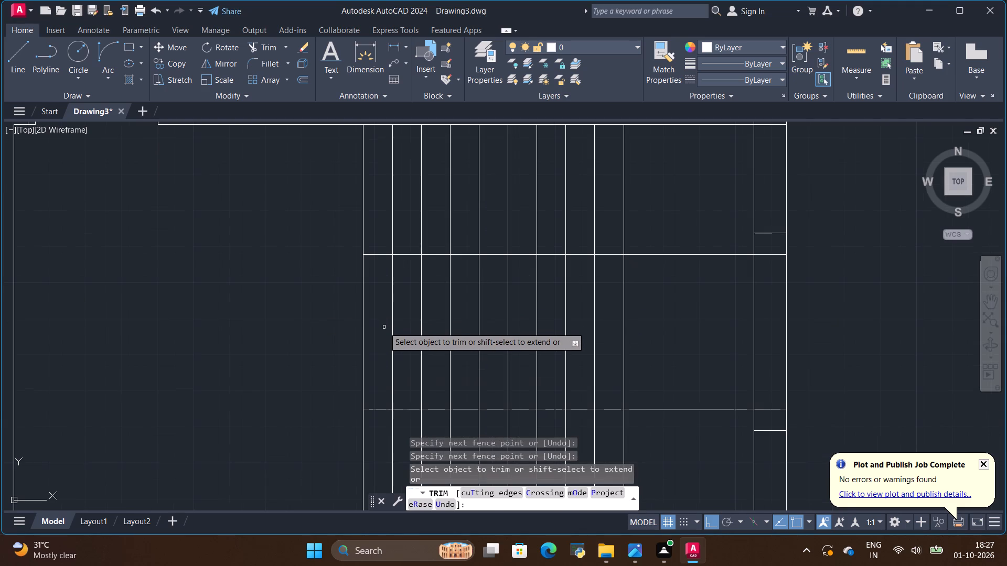
drag(384, 327, 595, 344)
scroll(589, 320, down, 2)
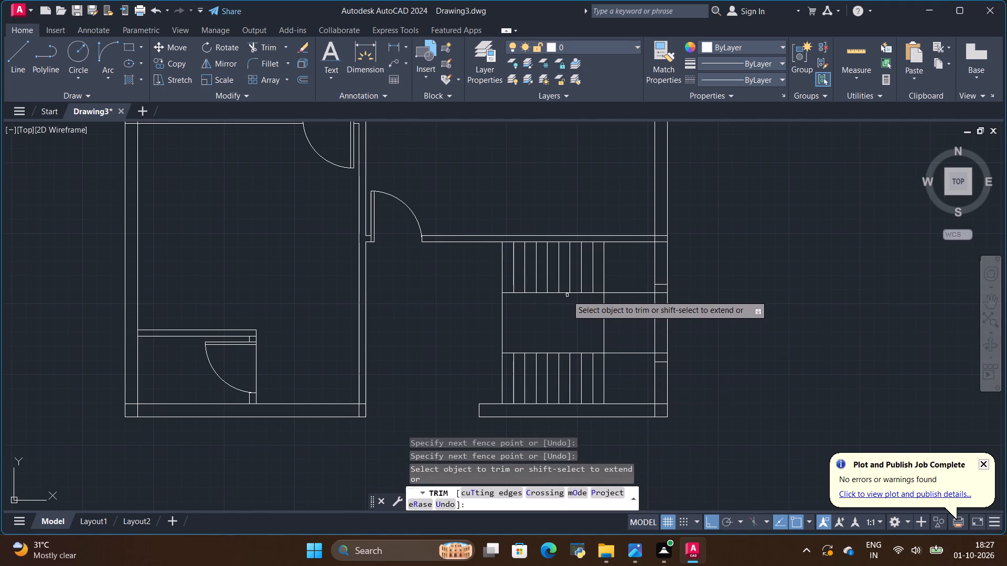
scroll(526, 277, up, 2)
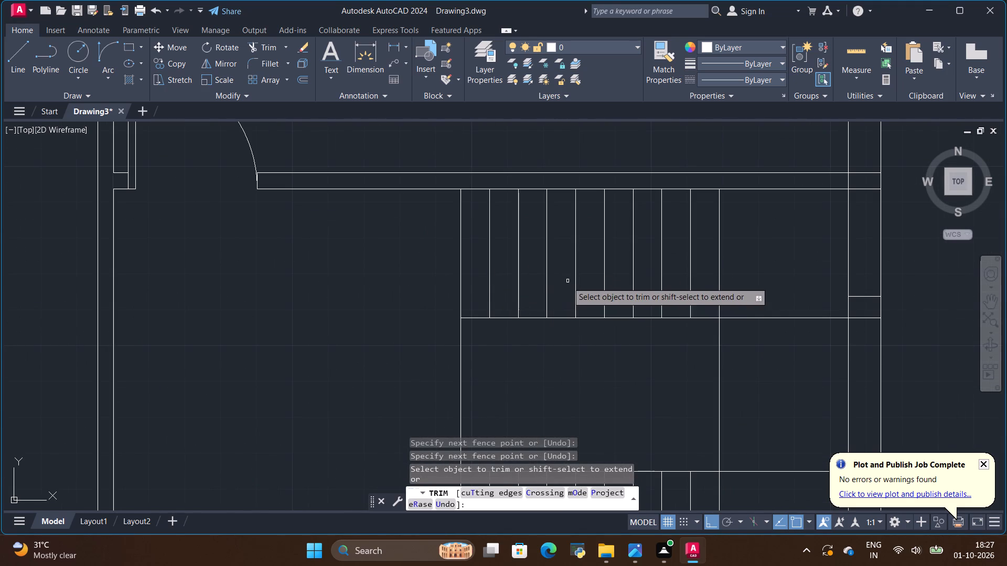
scroll(719, 278, down, 2)
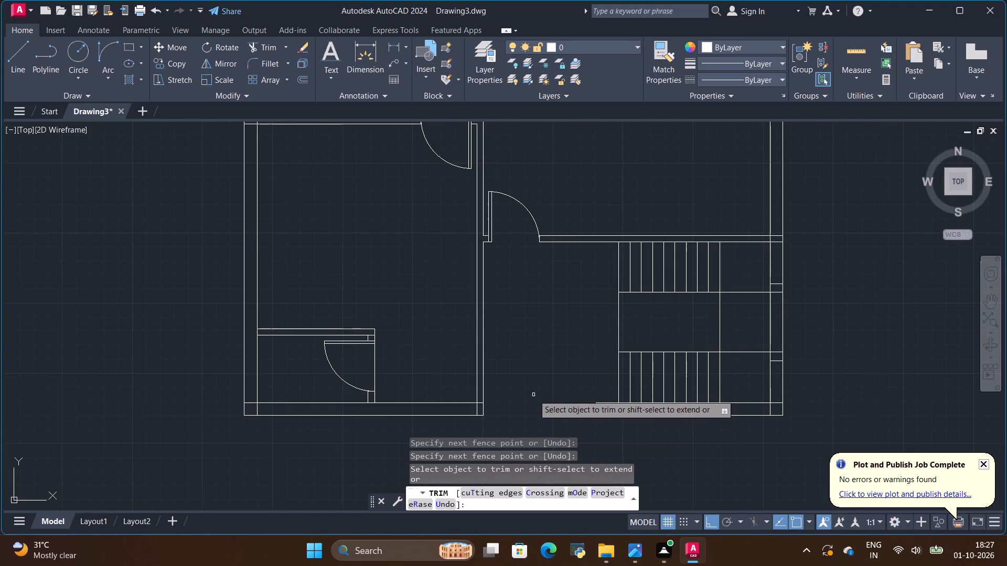
Compare the whole drawn floor plan, including the stair, entry and outer walls, with the hand-drawn reference plan.
key(alt+Tab)
scroll(470, 240, down, 7)
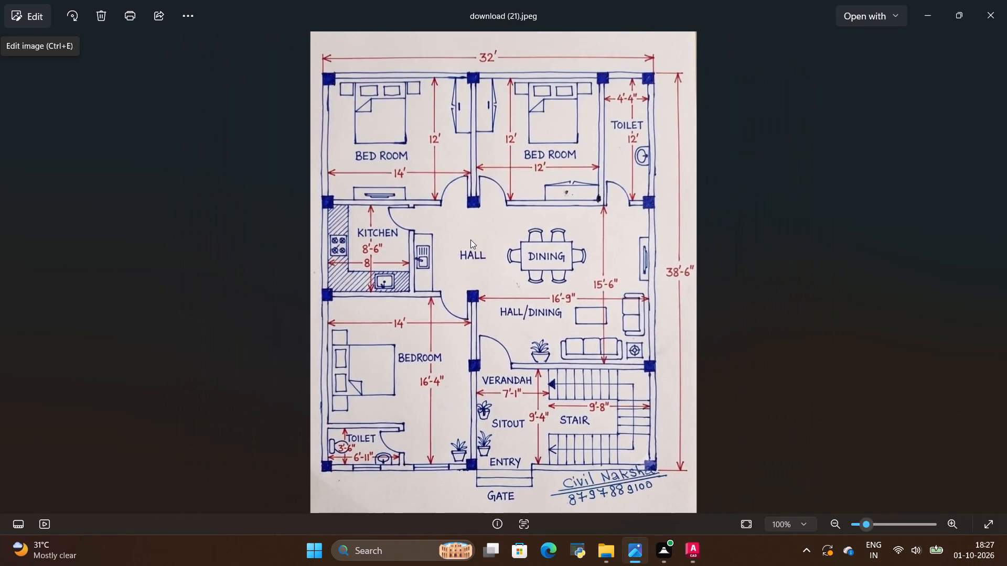
key(alt+Tab)
scroll(628, 278, down, 3)
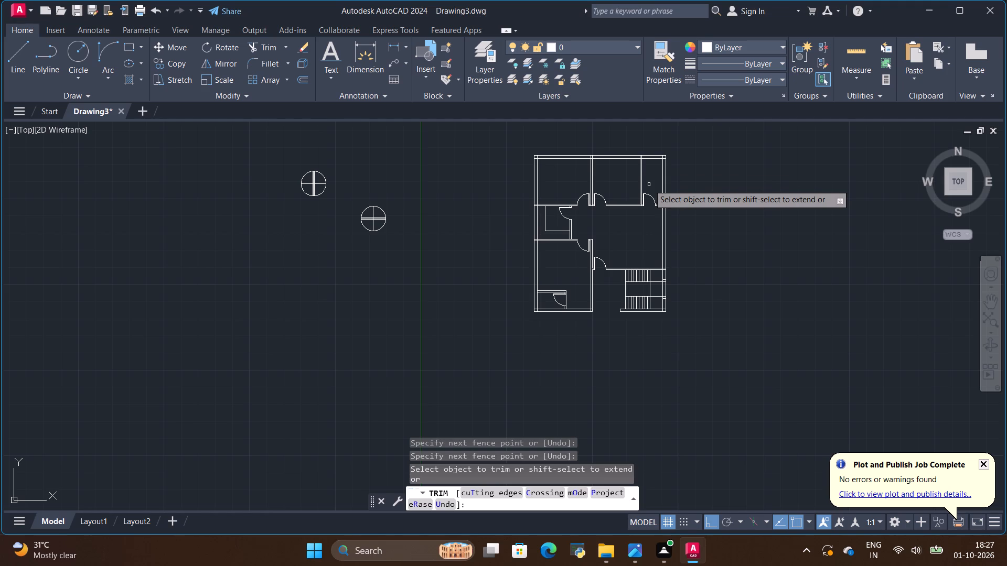
scroll(581, 162, up, 2)
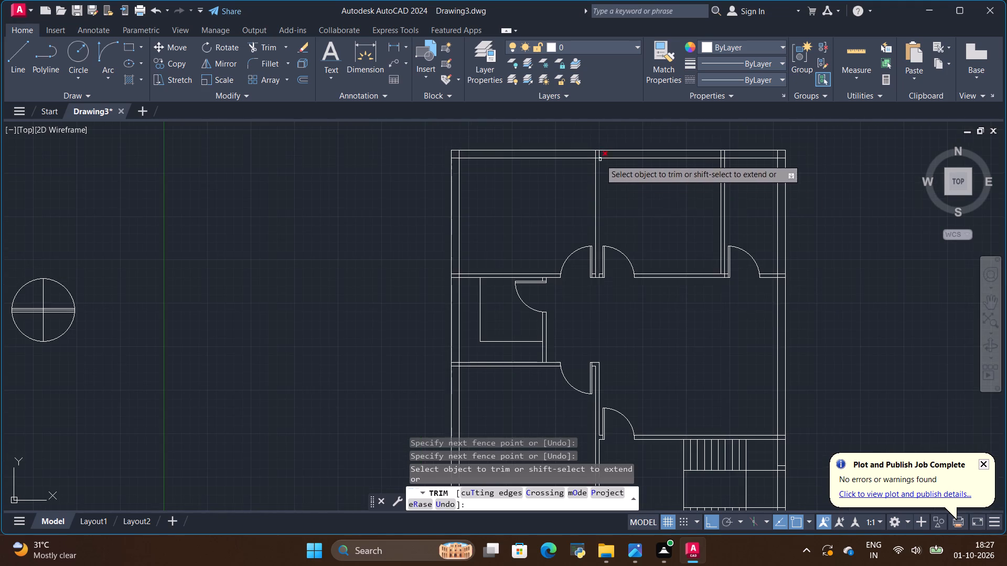
scroll(625, 266, down, 2)
scroll(644, 297, up, 1)
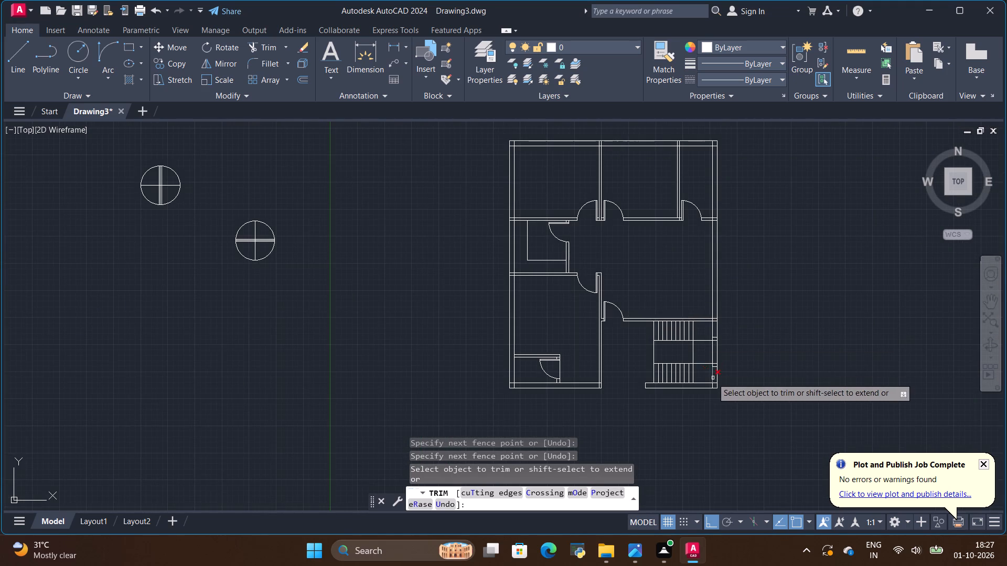
scroll(698, 374, up, 2)
scroll(694, 362, down, 3)
scroll(641, 369, up, 2)
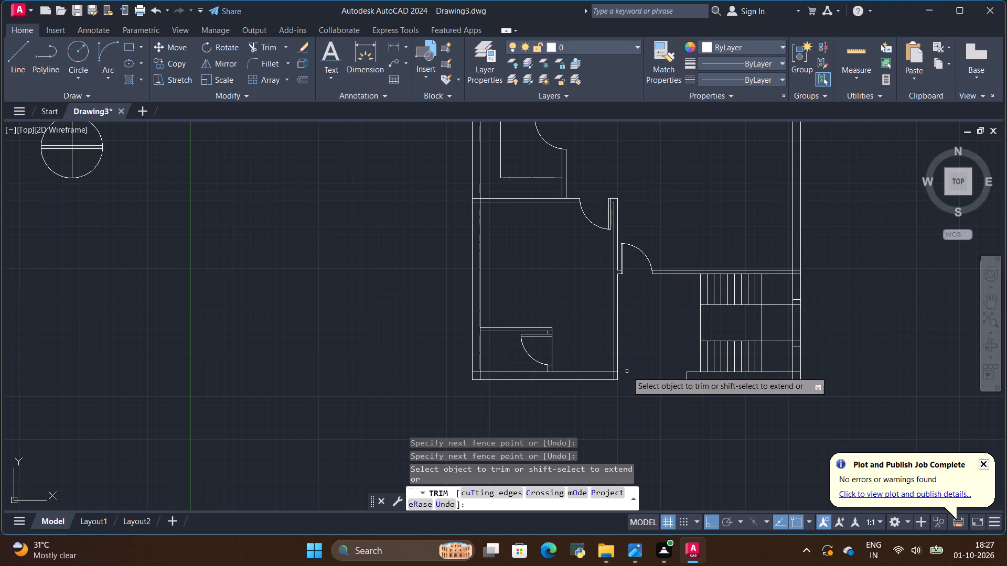
key(space)
key(alt+Tab)
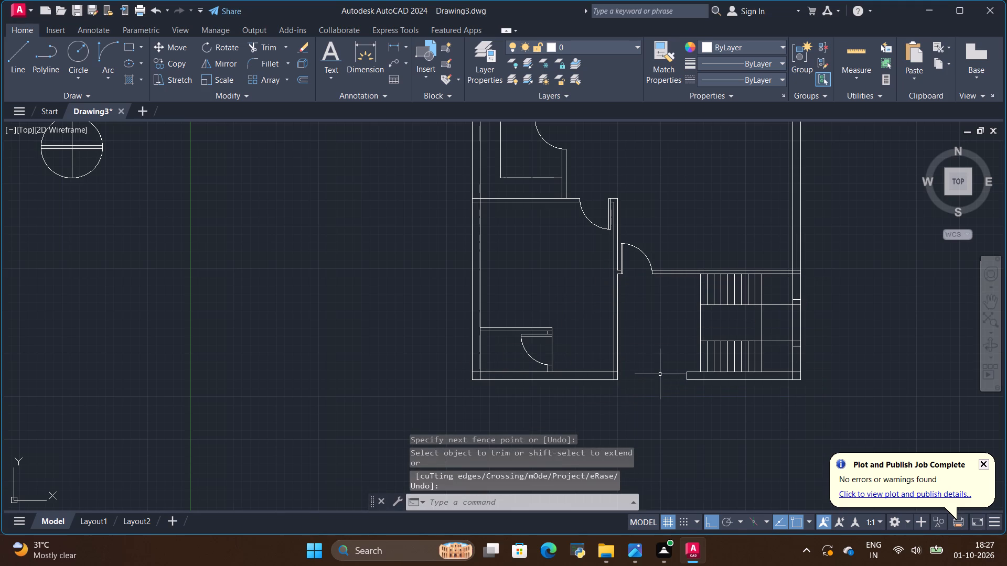
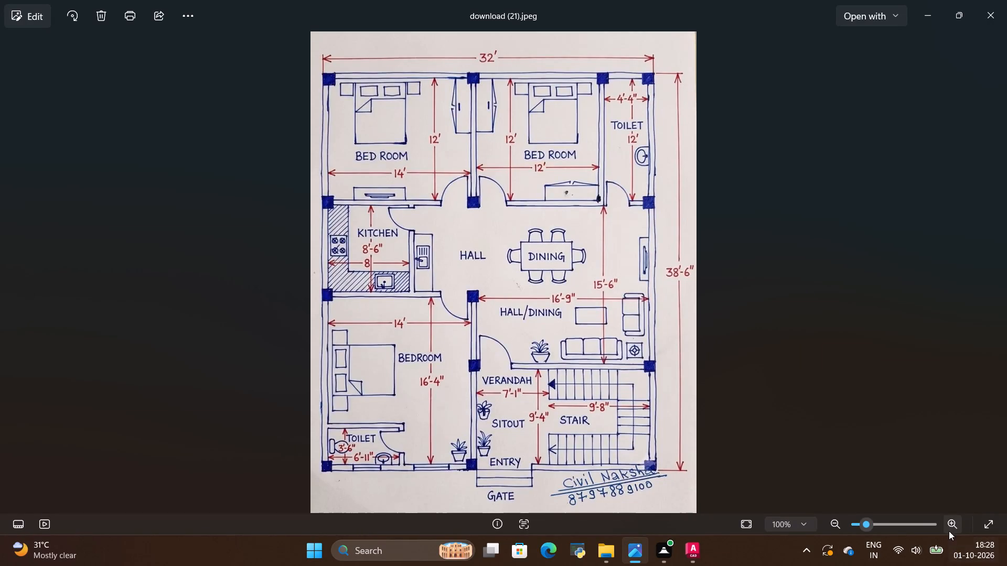
Compare the hand-drawn reference floor plan image with the AutoCAD drawing to see which elements are still missing.
scroll(1006, 532, up, 1)
scroll(497, 320, up, 2)
scroll(616, 330, down, 3)
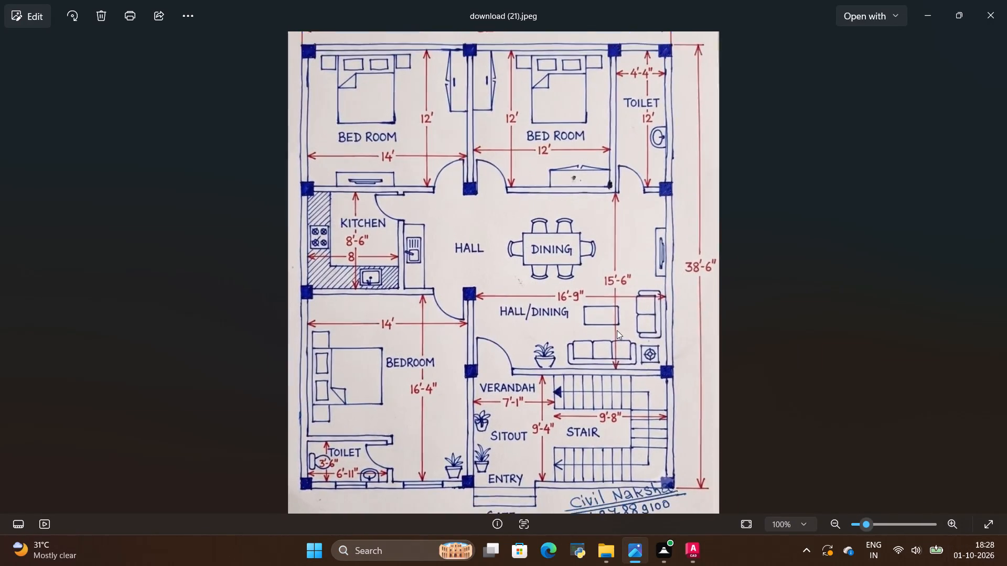
key(alt+Tab)
scroll(579, 323, down, 3)
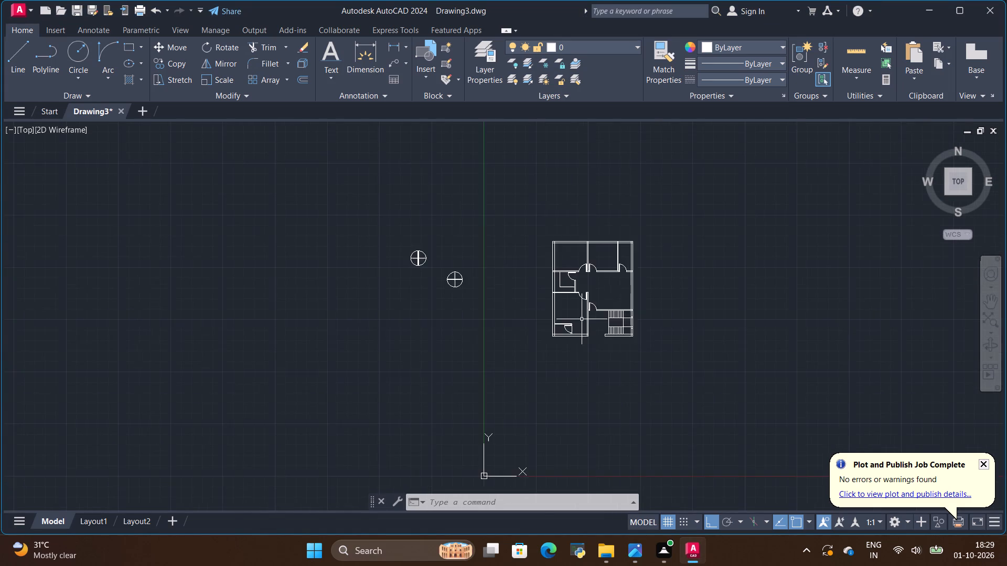
scroll(618, 282, up, 3)
scroll(618, 282, down, 1)
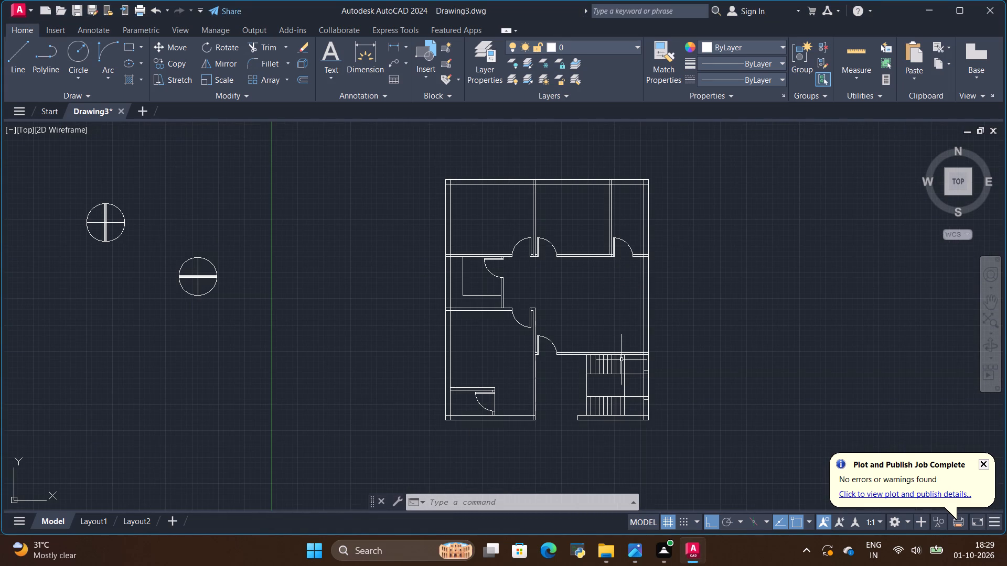
scroll(622, 361, up, 1)
scroll(618, 358, down, 1)
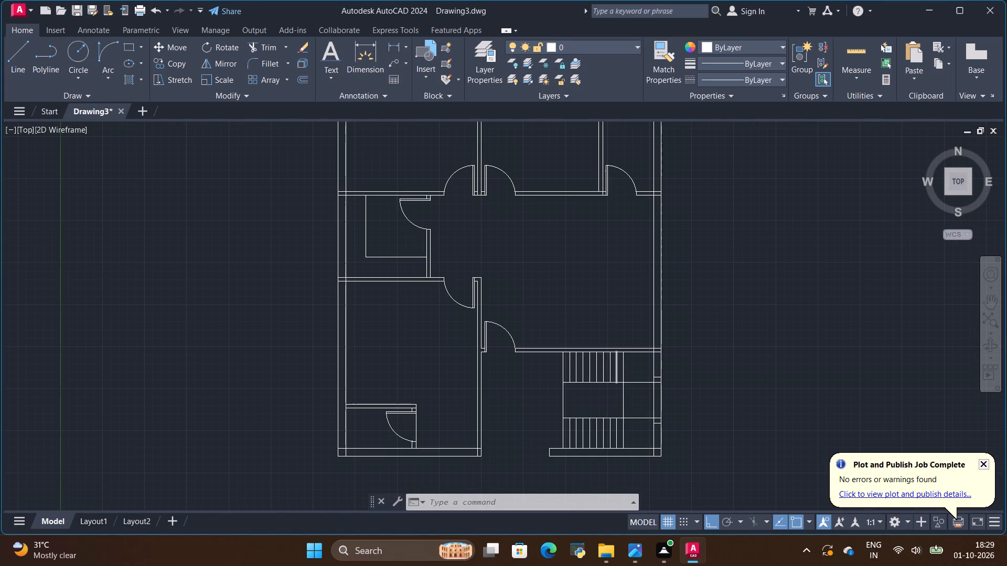
key(alt+Tab)
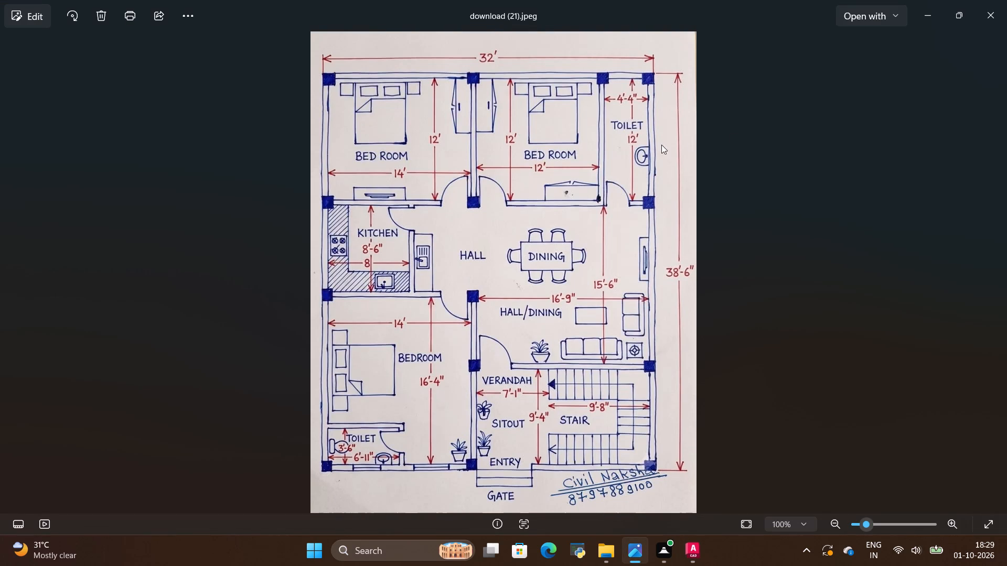
key(alt+Tab)
key(alt+Tab)
key(alt+Tab)
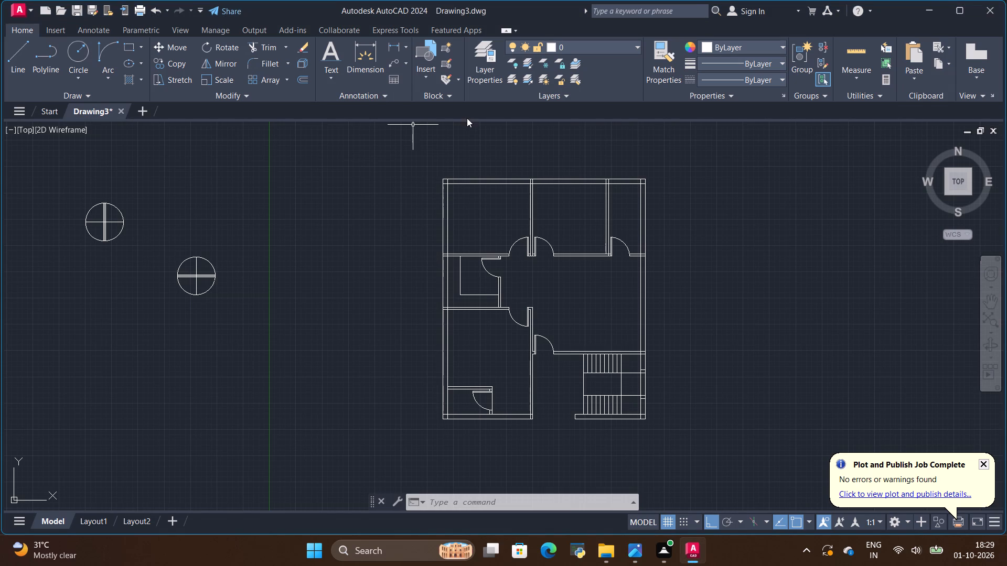
Draw a short vertical line across the top exterior wall at the midpoint of the upper-left bedroom's inner wall line.
scroll(501, 197, up, 1)
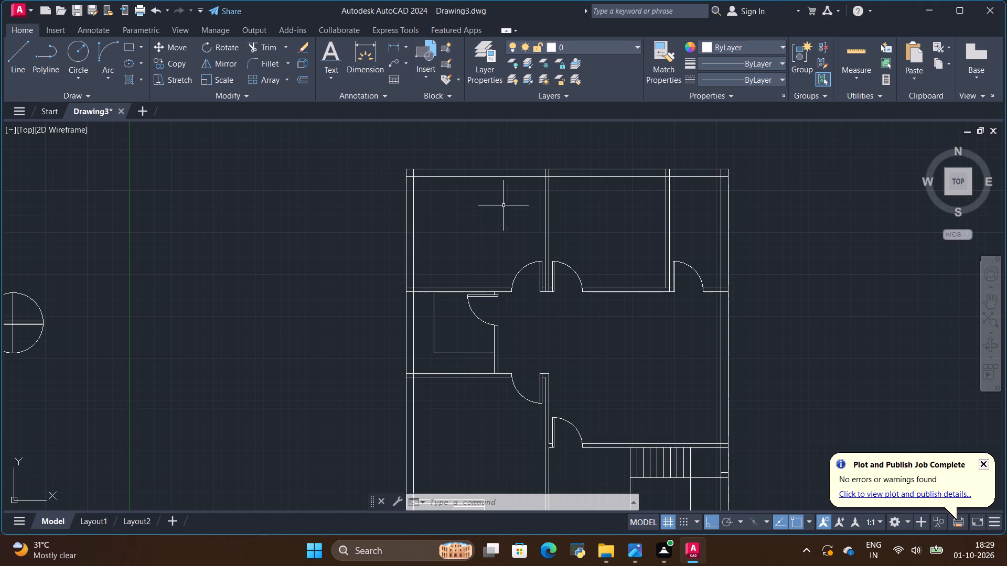
scroll(515, 255, down, 1)
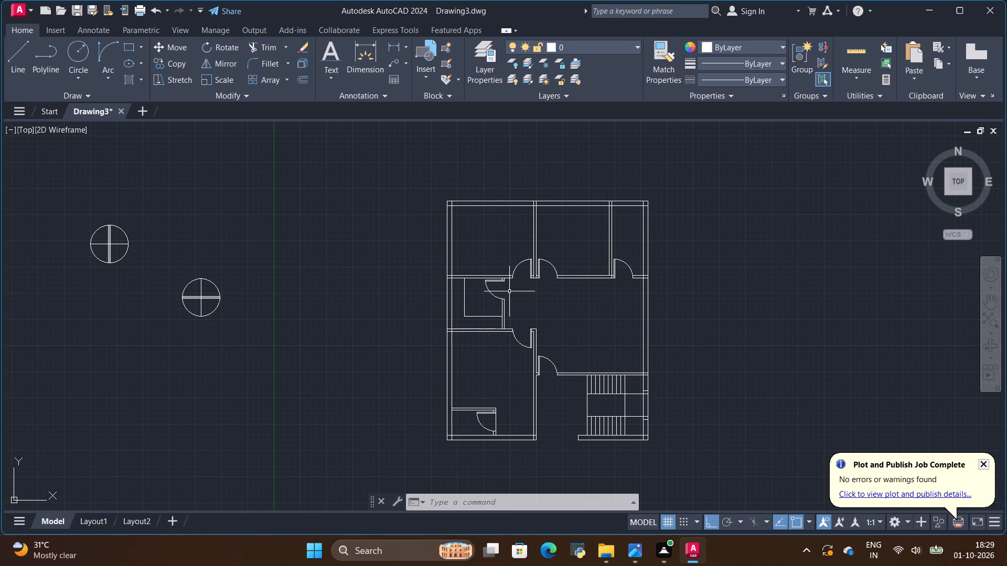
scroll(486, 190, up, 2)
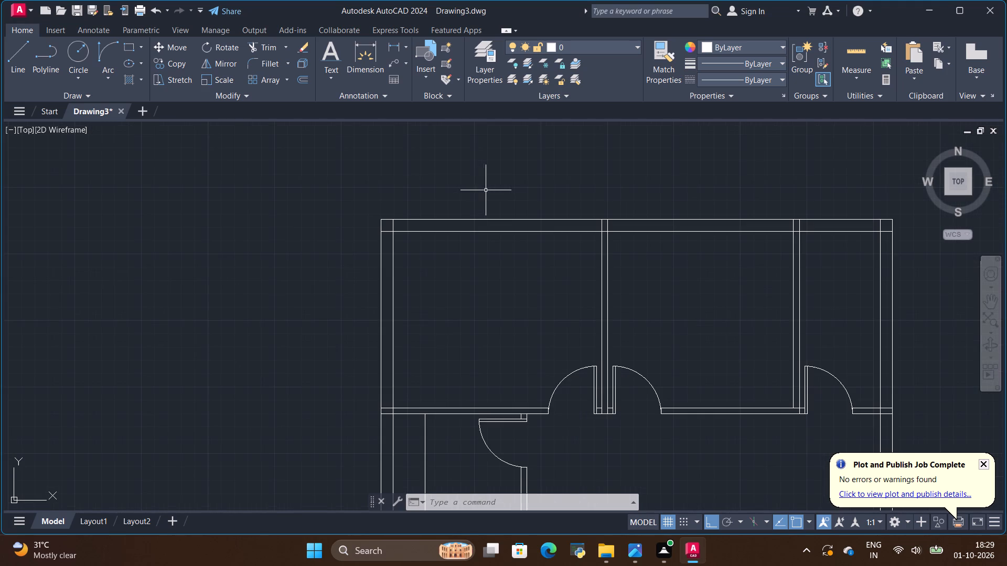
scroll(470, 220, up, 1)
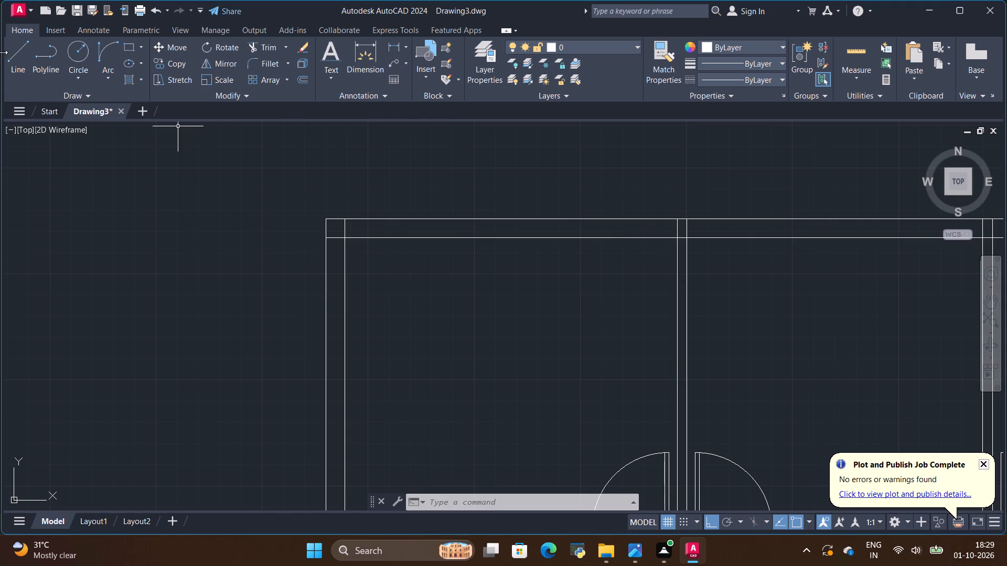
click(16, 60)
click(513, 239)
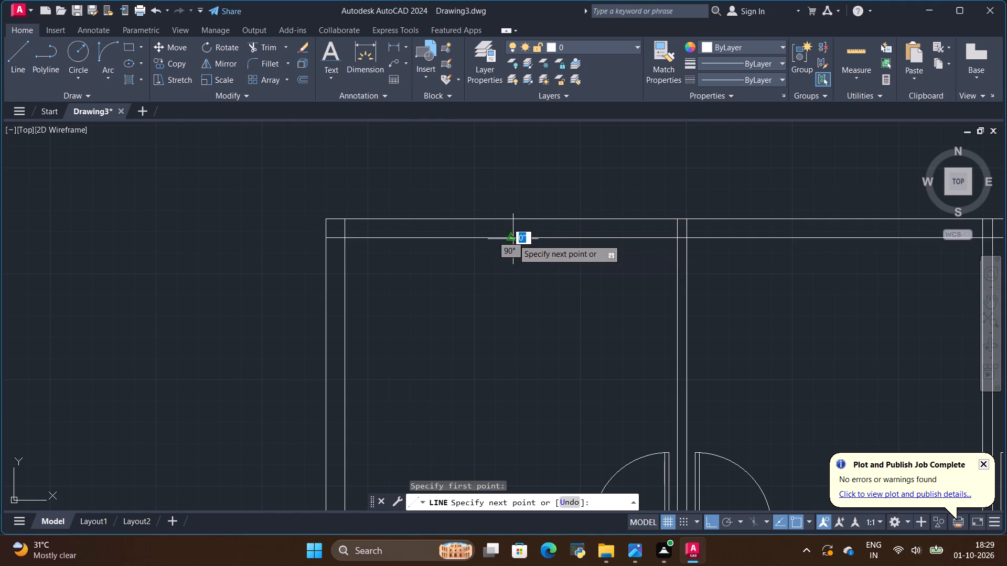
click(517, 219)
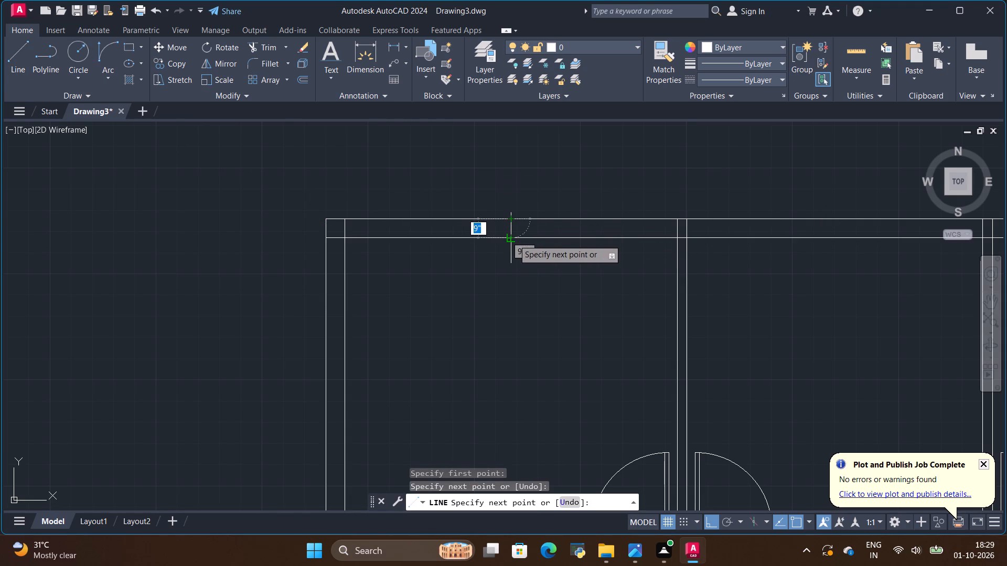
key(Escape)
Copy the short cross-wall line 2'6" to each side to mark the window's two ends.
scroll(517, 232, up, 2)
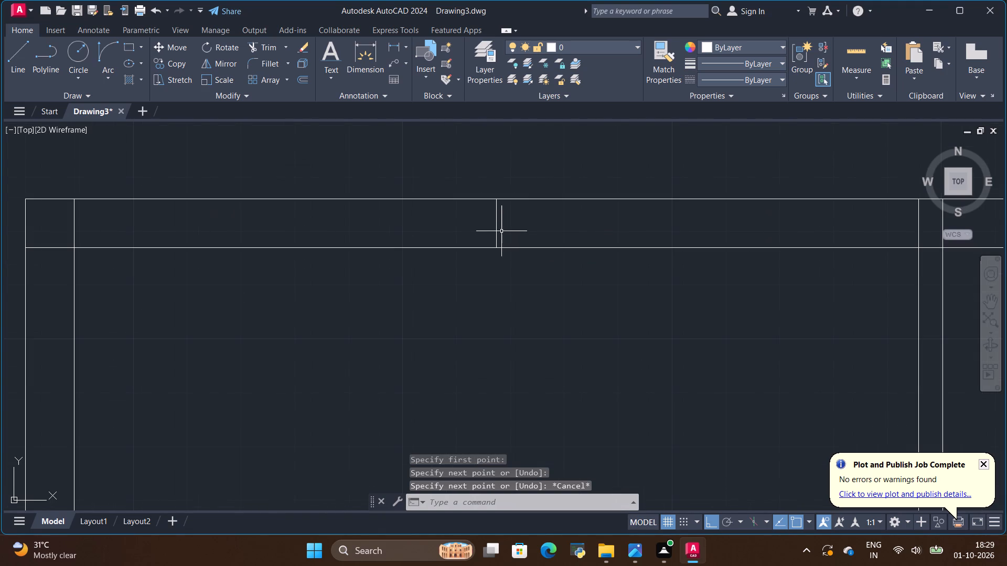
click(498, 232)
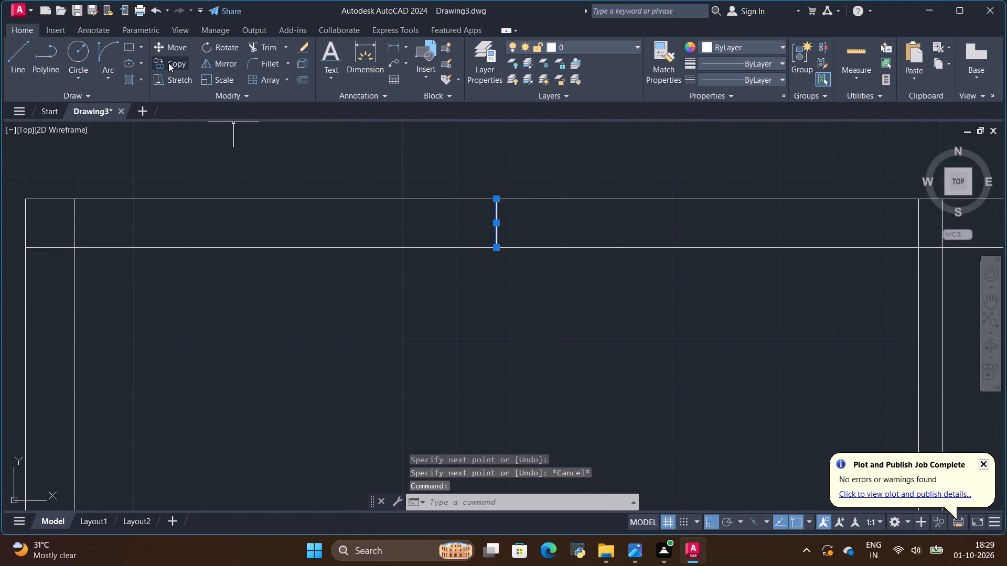
click(169, 63)
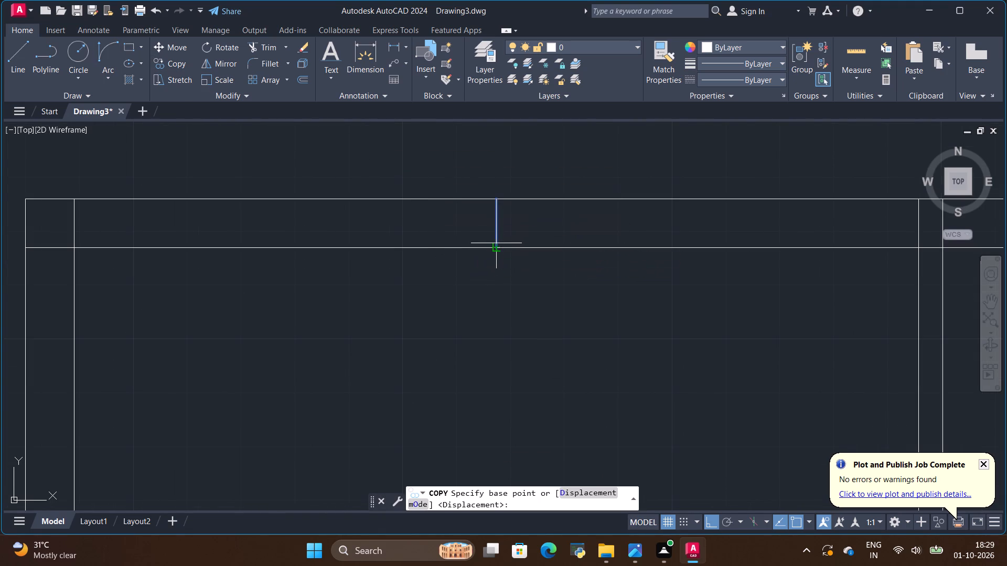
click(496, 244)
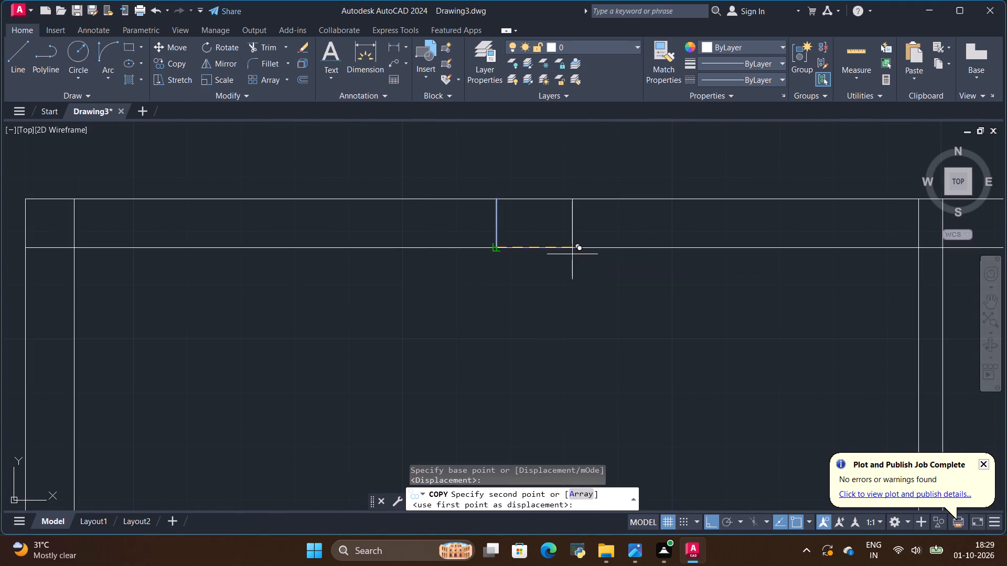
key(BackSpace)
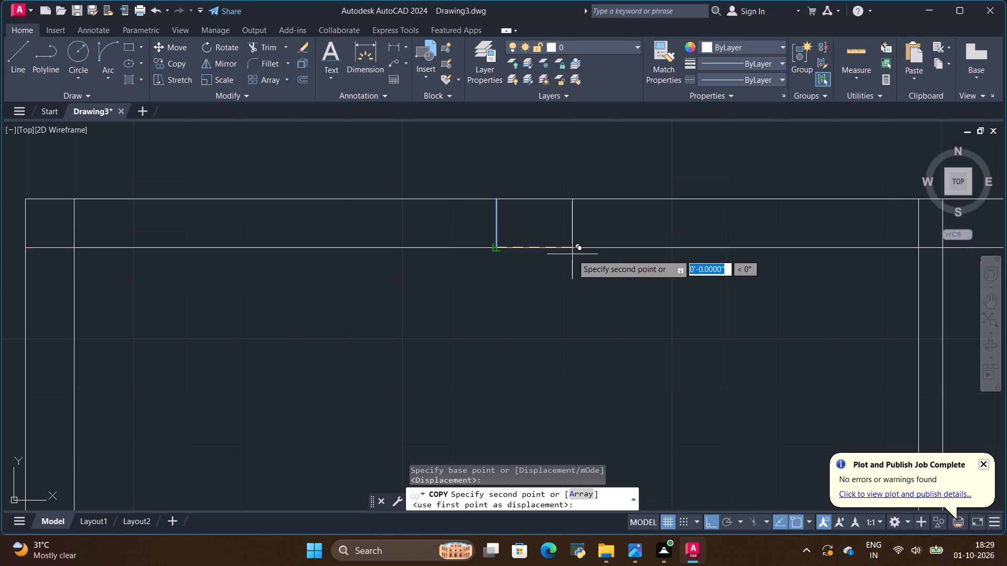
key(BackSpace)
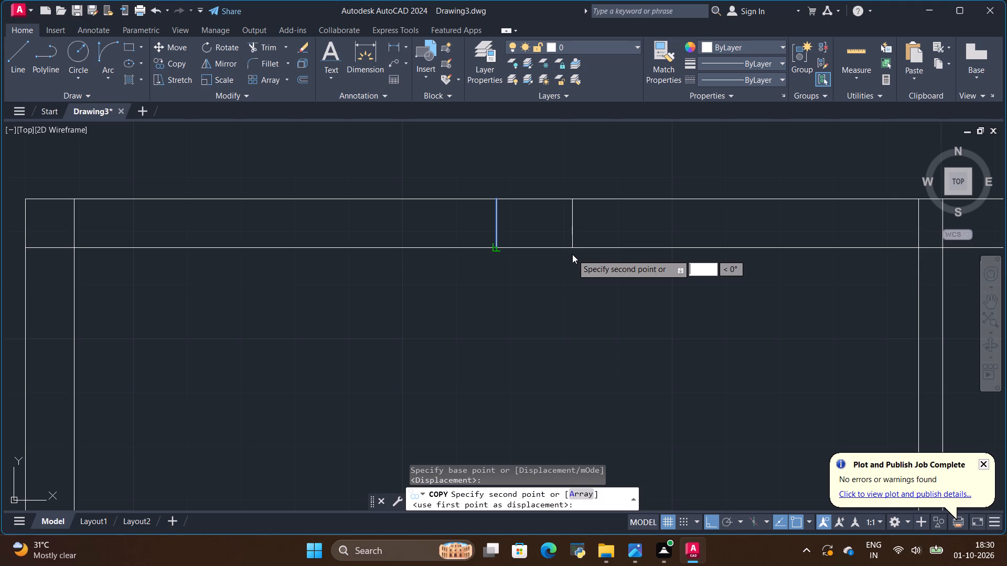
key(2)
text('6)
key(shift+quotedbl)
key(Return)
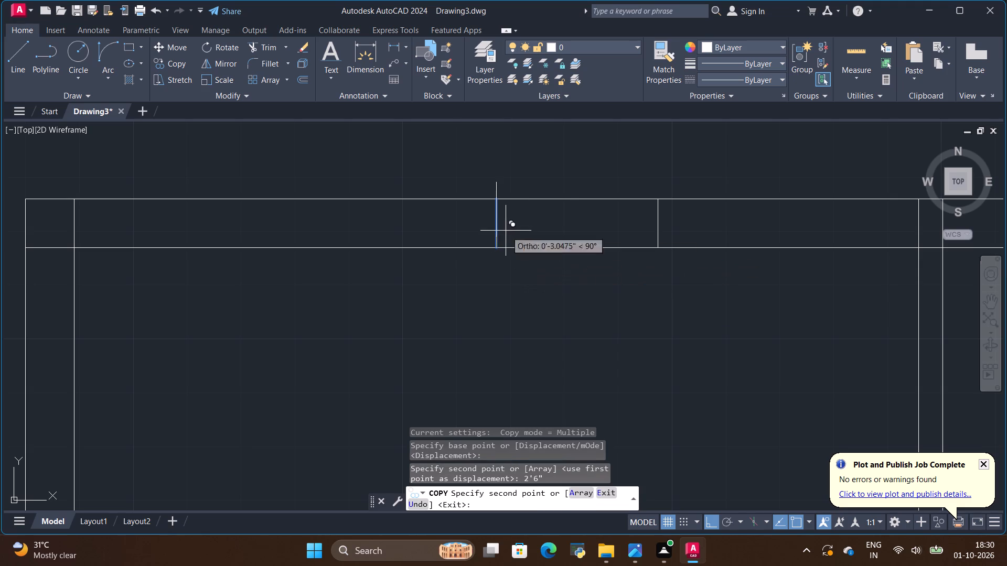
key(BackSpace)
key(BackSpace)
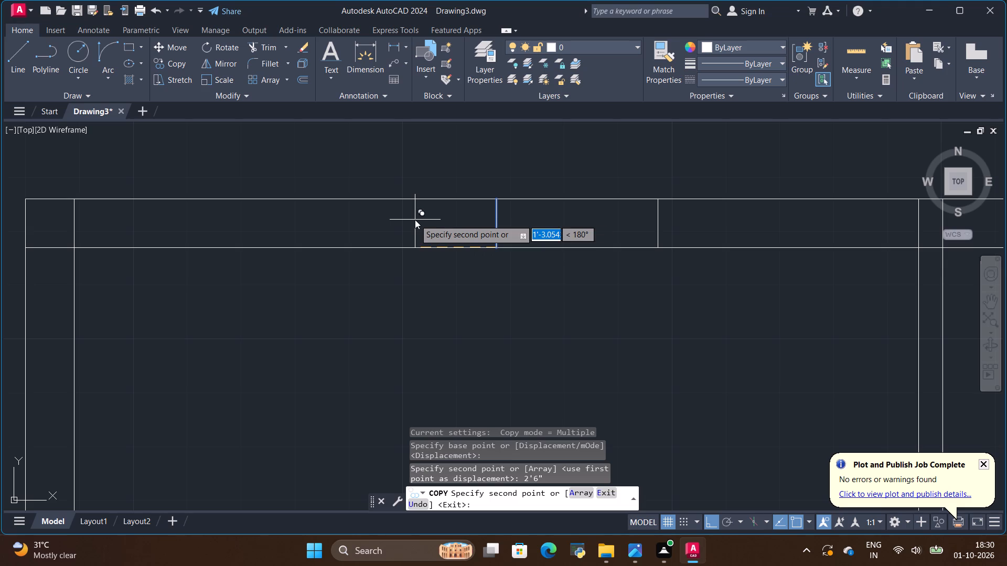
key(2)
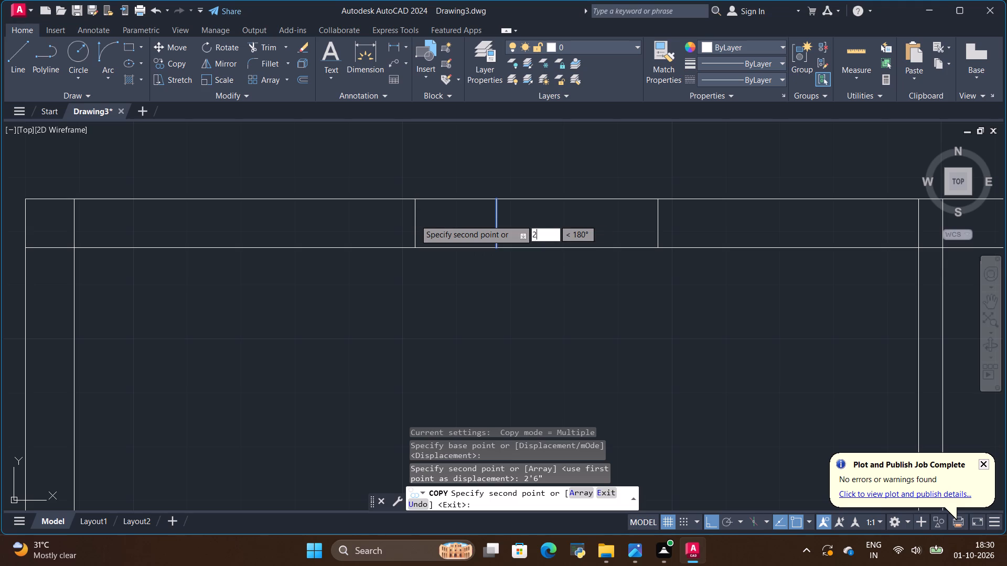
text('6)
key(shift+quotedbl)
key(Return)
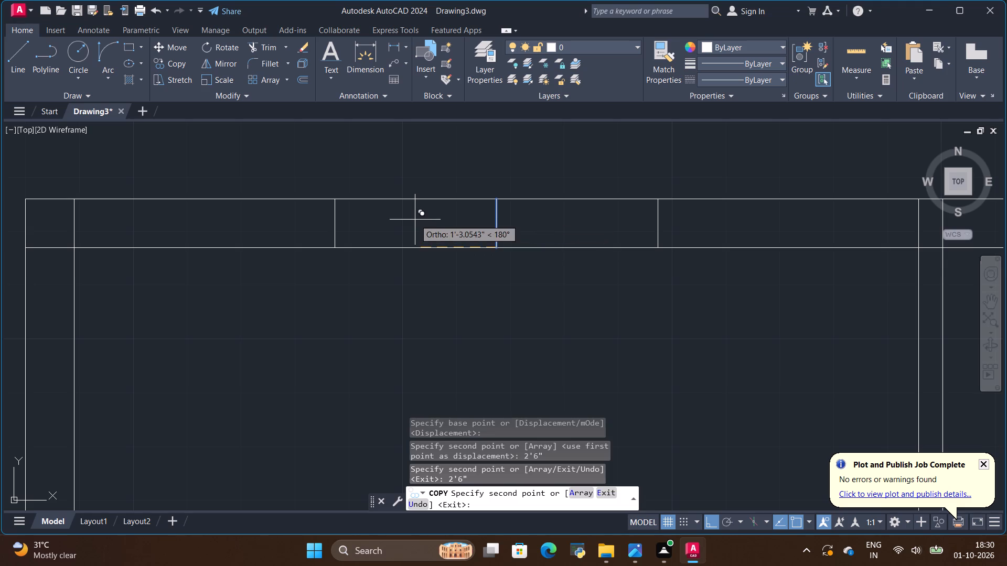
key(Escape)
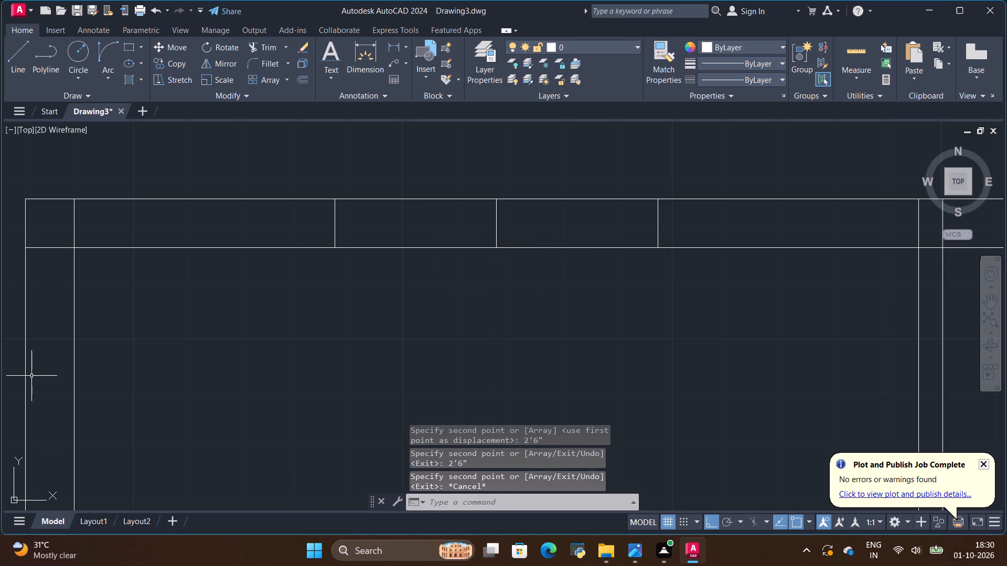
Draw a horizontal line between the midpoints of the two window end lines, along the centre of the wall.
click(21, 69)
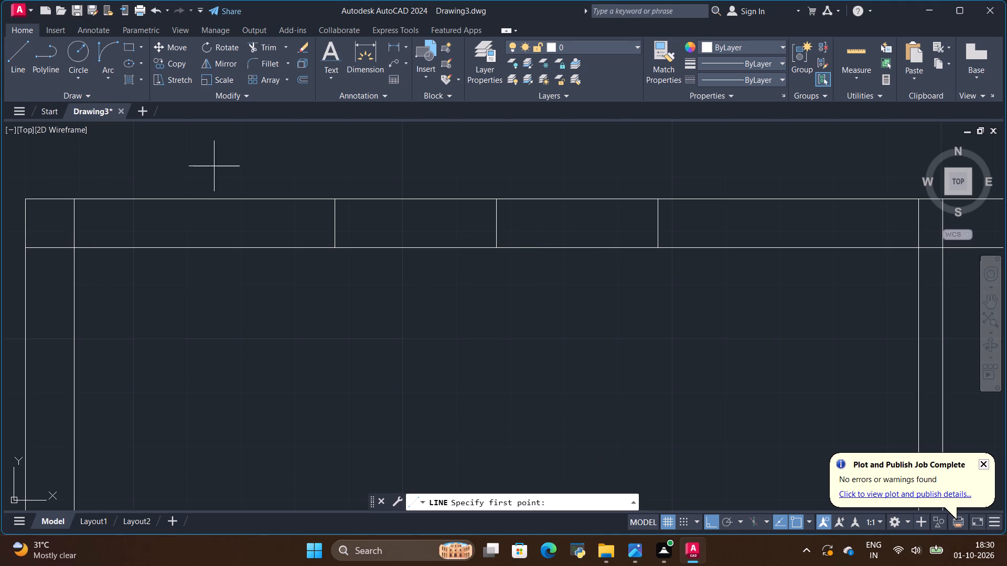
click(336, 225)
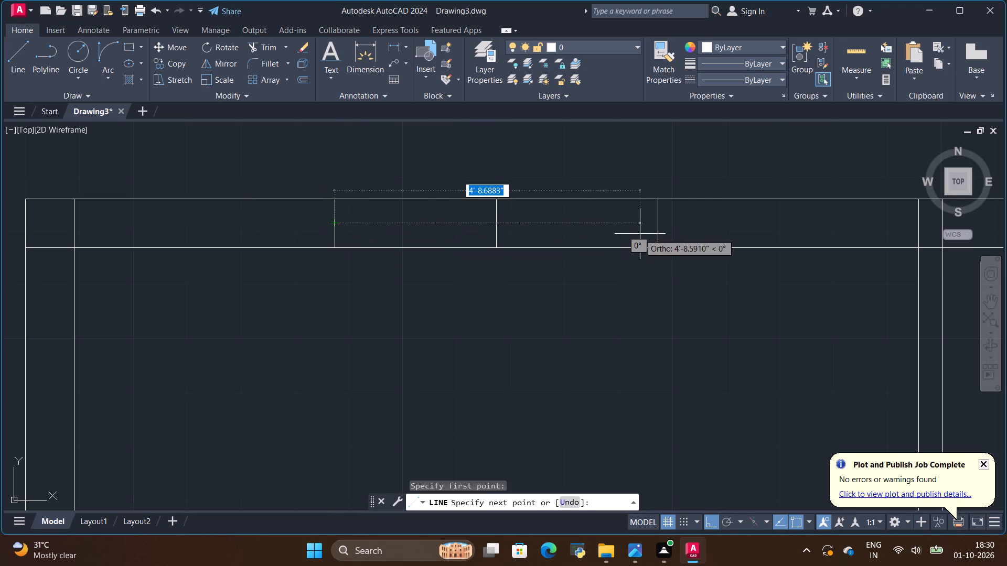
click(661, 224)
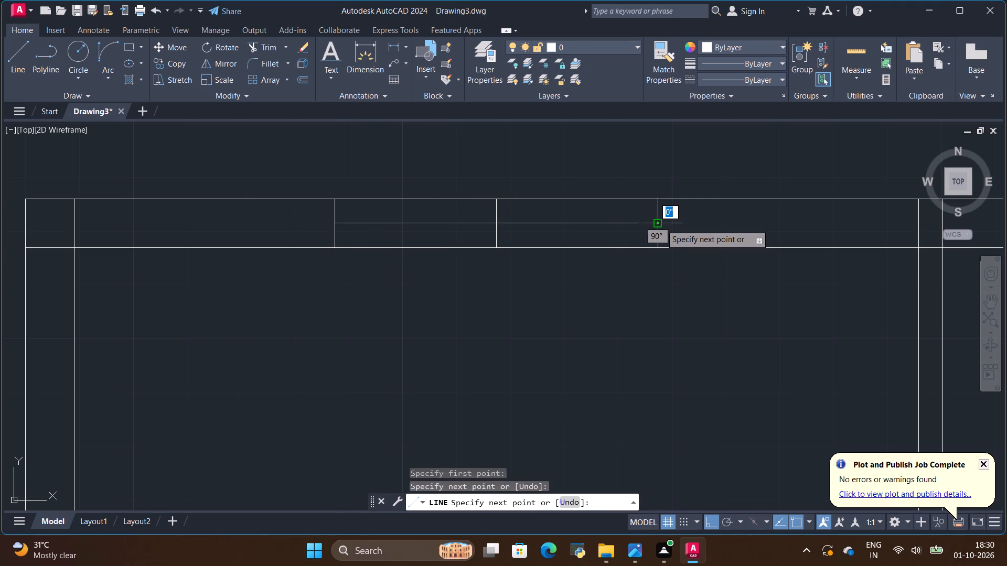
key(Escape)
Trim away both halves of the middle vertical line, above and below the window's horizontal centre line.
scroll(391, 215, down, 1)
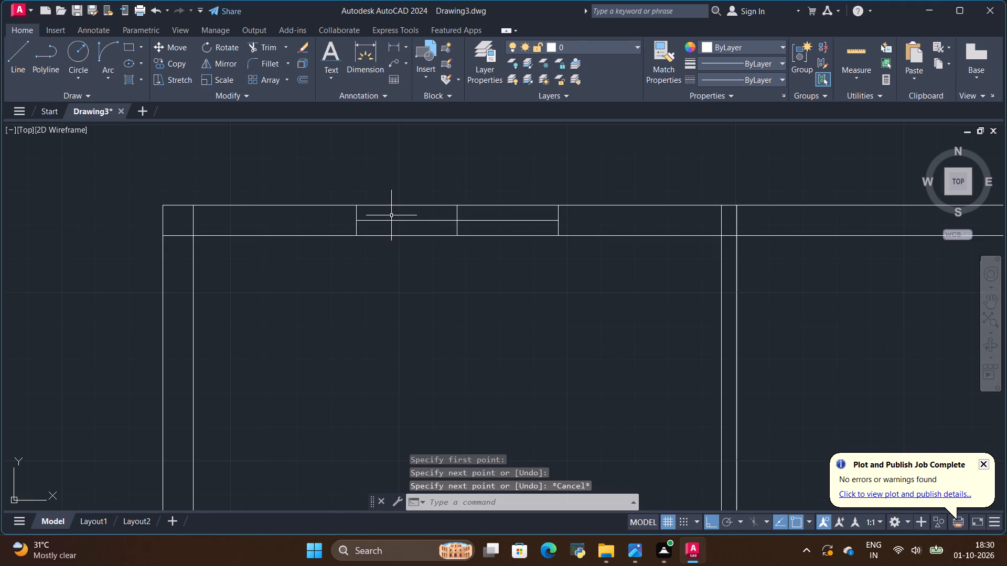
scroll(425, 208, up, 2)
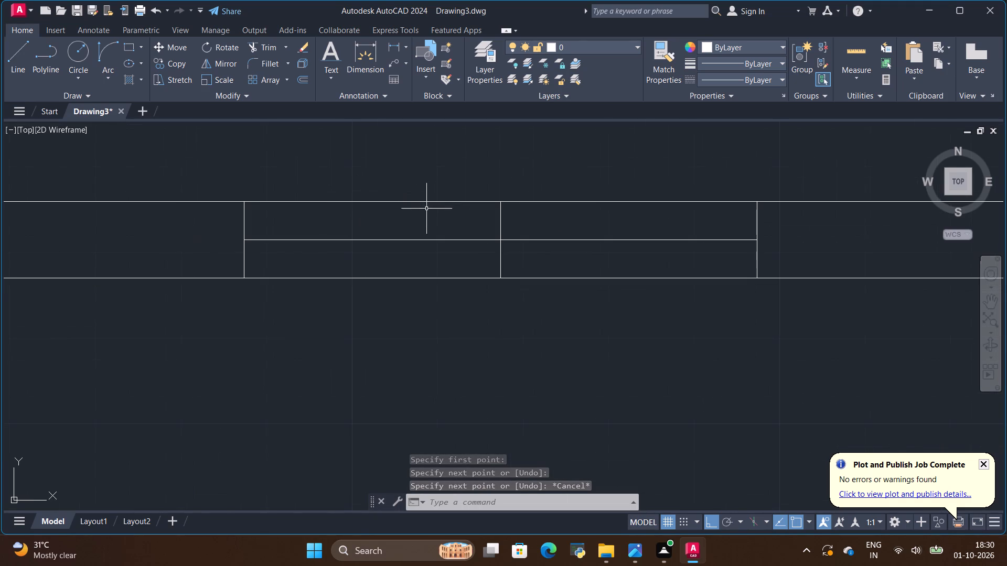
click(266, 47)
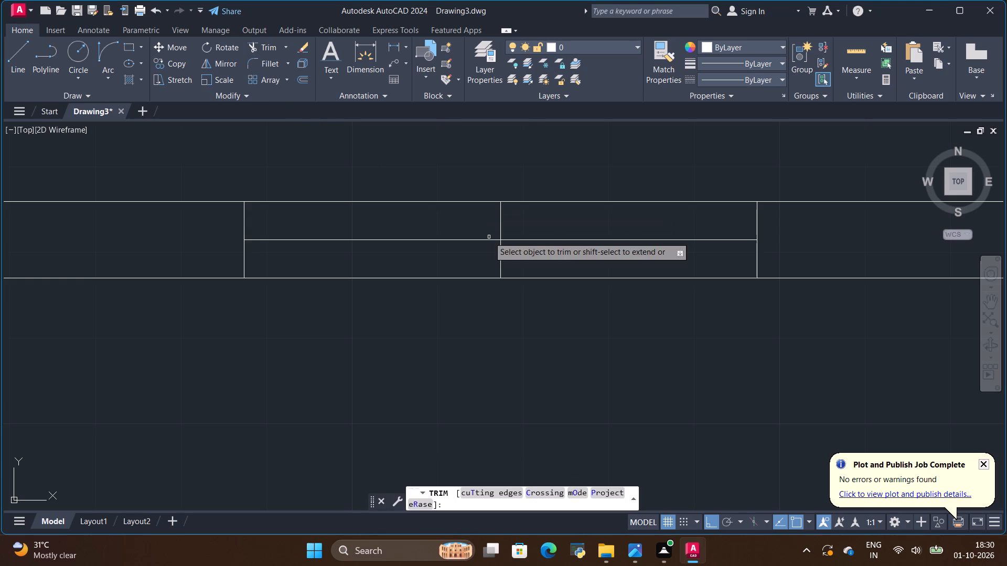
drag(490, 228, 524, 222)
drag(485, 256, 524, 263)
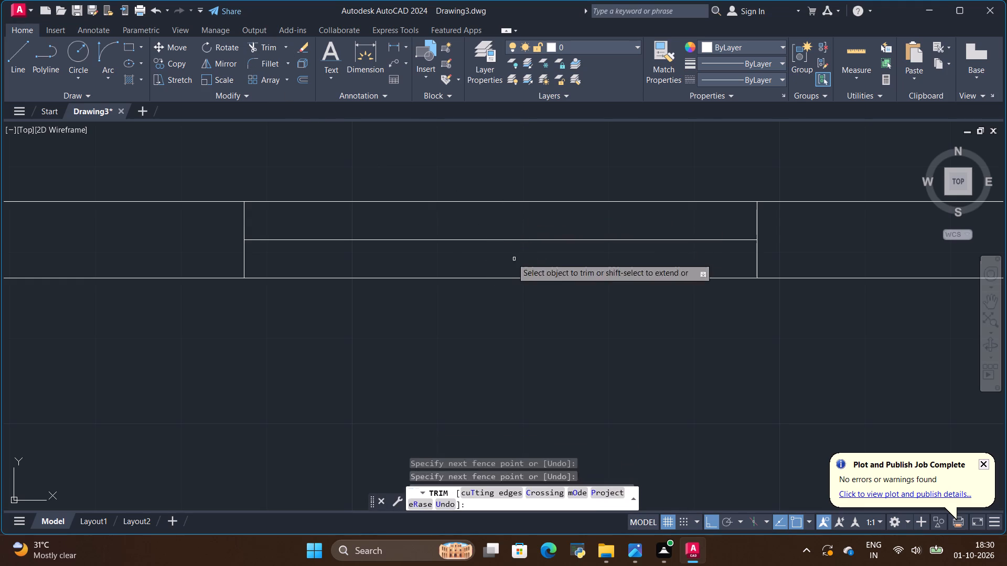
key(space)
Group the two window end lines and the horizontal centre line in the upper-left room's top wall into one object.
click(217, 166)
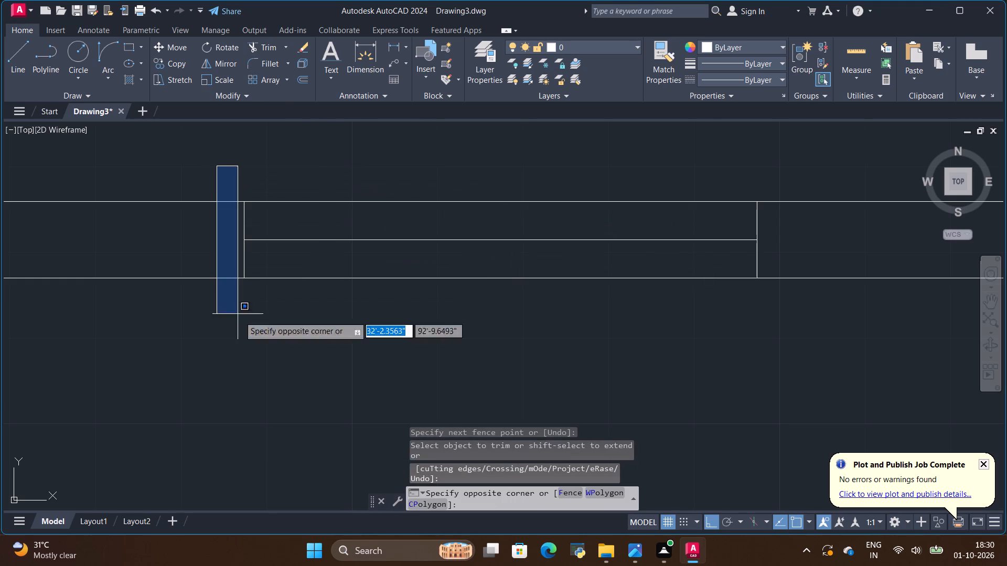
click(790, 352)
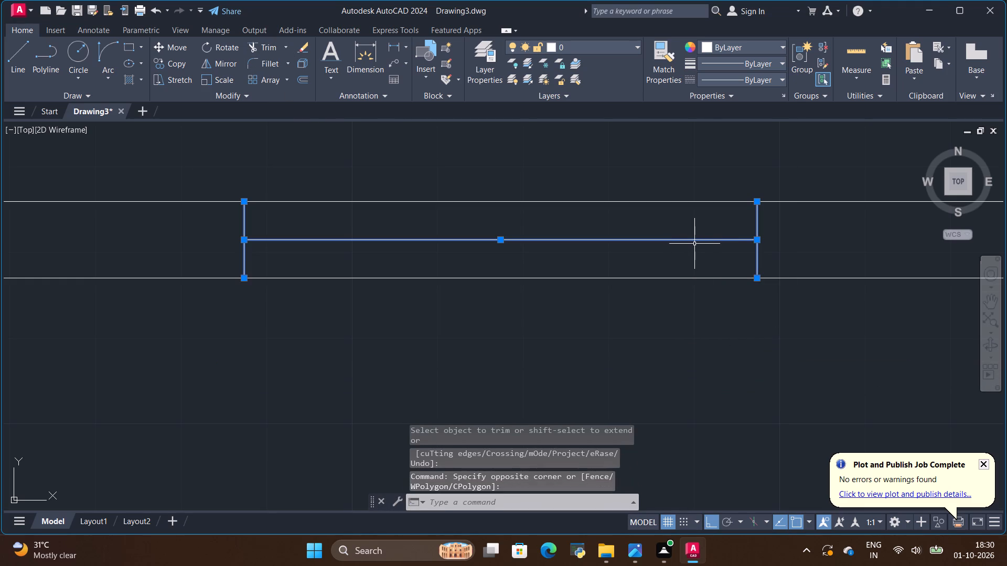
right_click(691, 242)
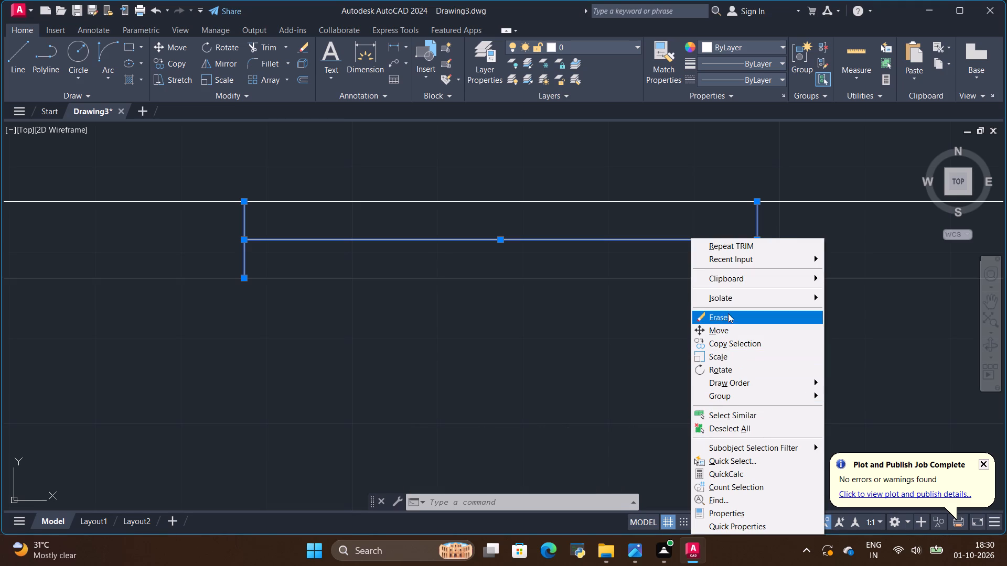
click(724, 393)
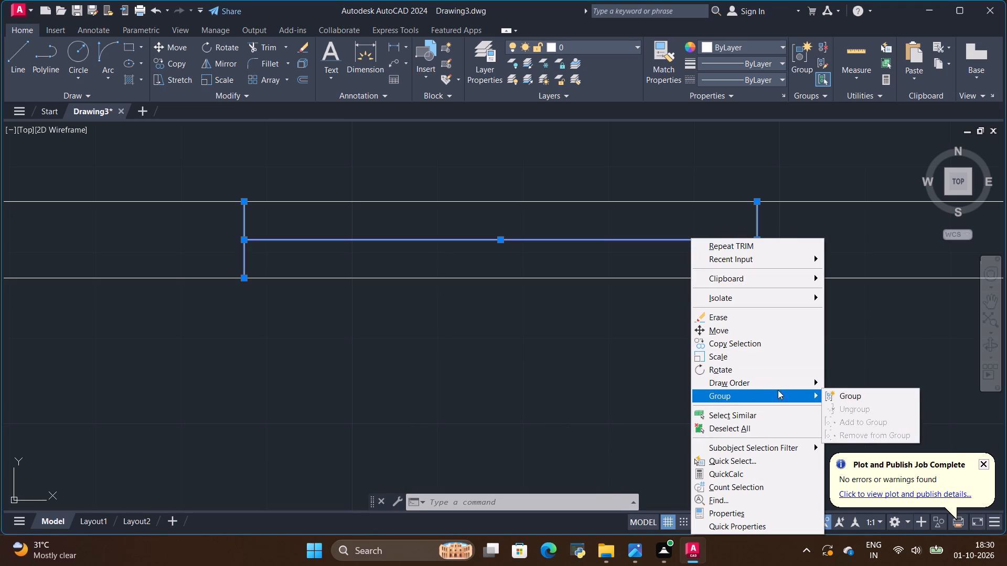
click(816, 393)
click(851, 394)
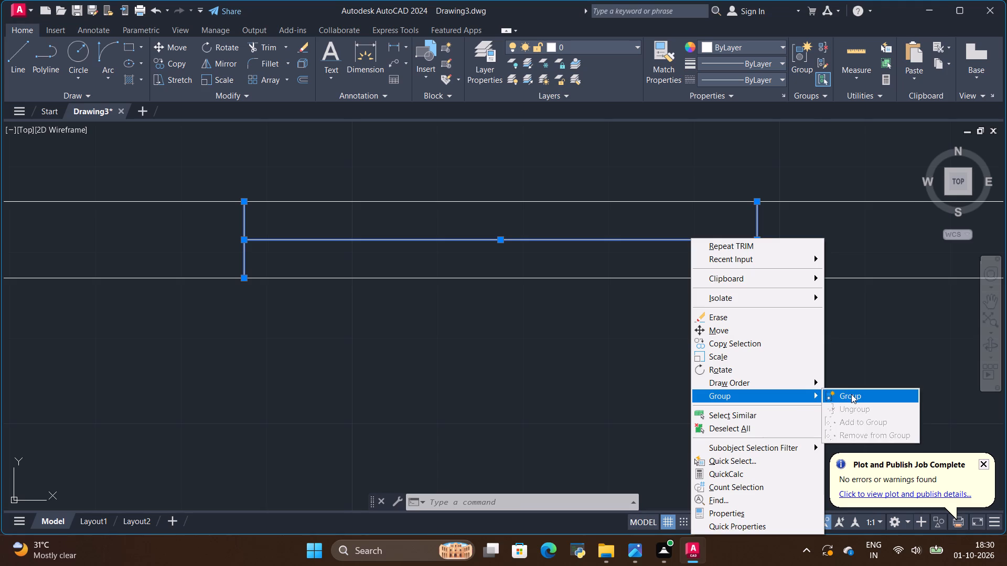
Copy the grouped window along the top exterior wall toward the upper-middle room, using the midpoint on the wall's inner face as base point.
click(540, 241)
scroll(263, 296, down, 2)
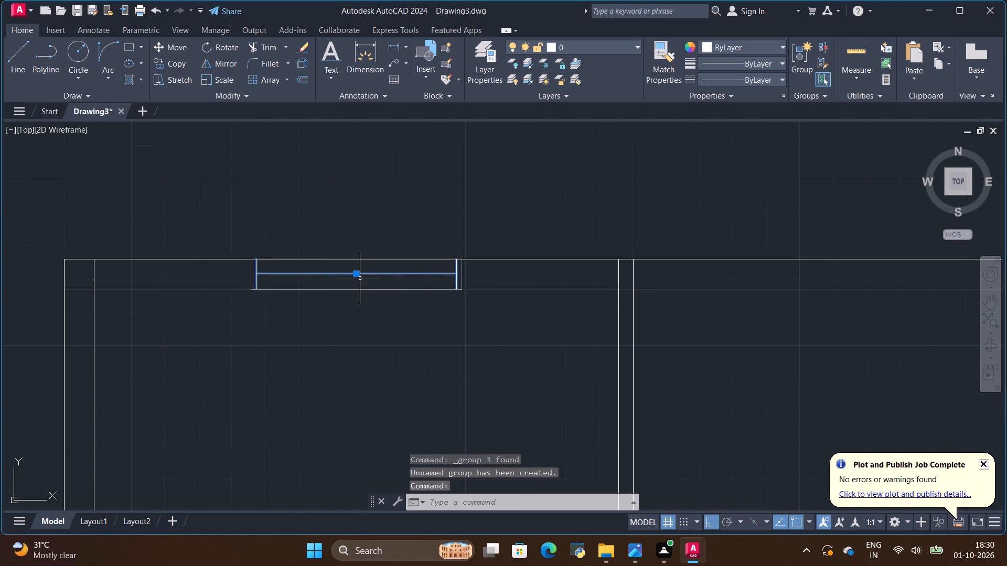
scroll(358, 291, up, 1)
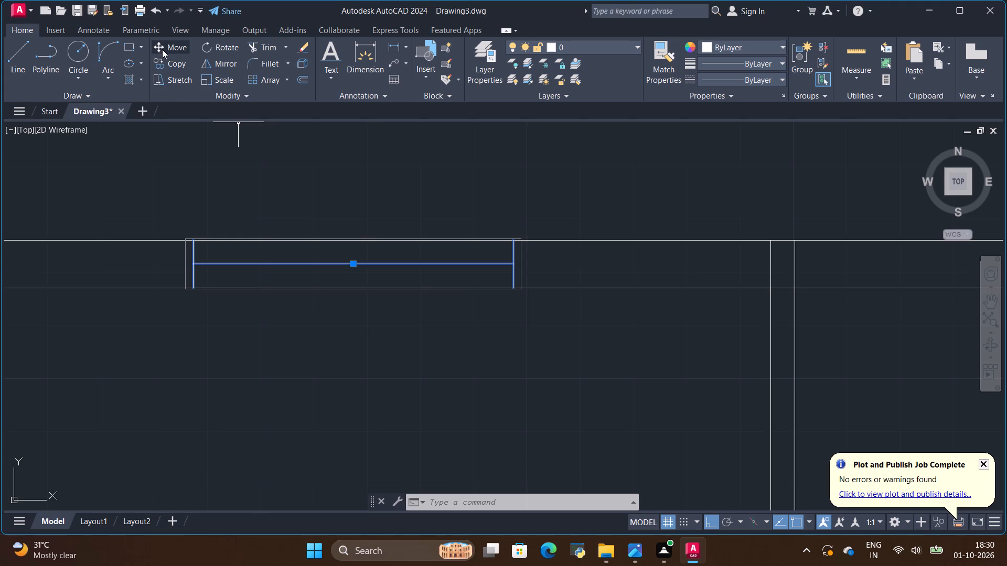
click(168, 63)
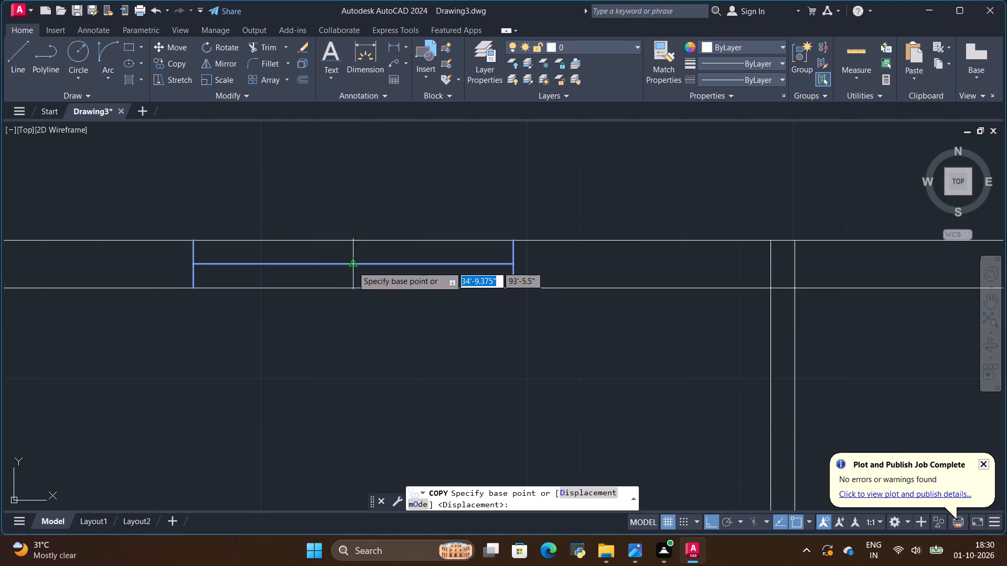
click(354, 286)
scroll(284, 320, down, 4)
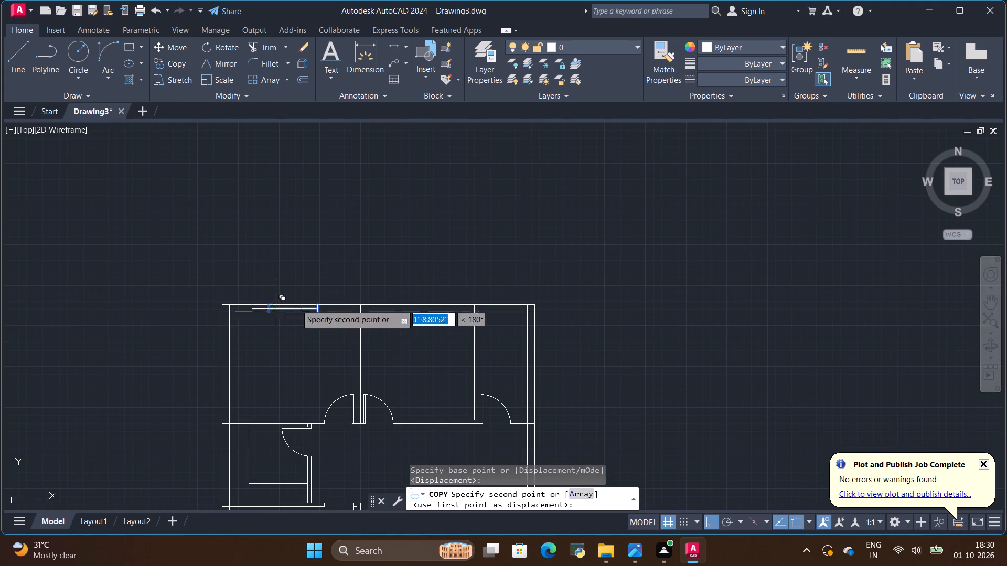
scroll(428, 319, up, 3)
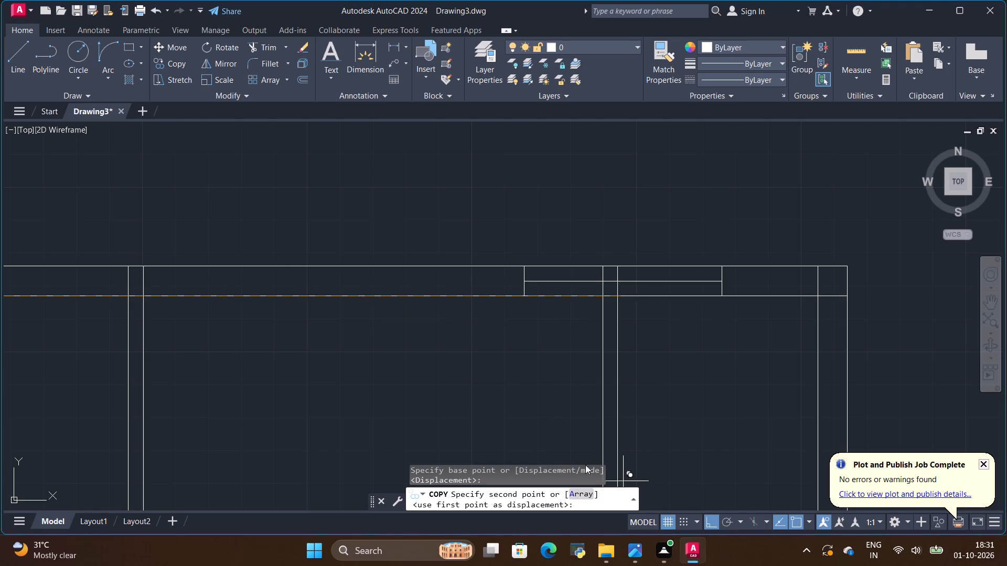
click(362, 293)
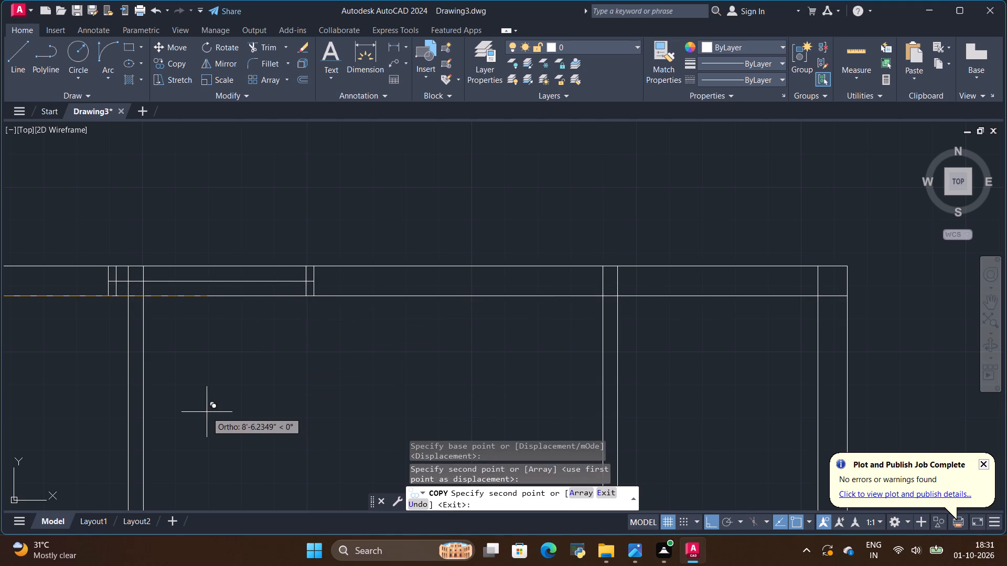
key(Escape)
key(Escape)
scroll(378, 363, down, 2)
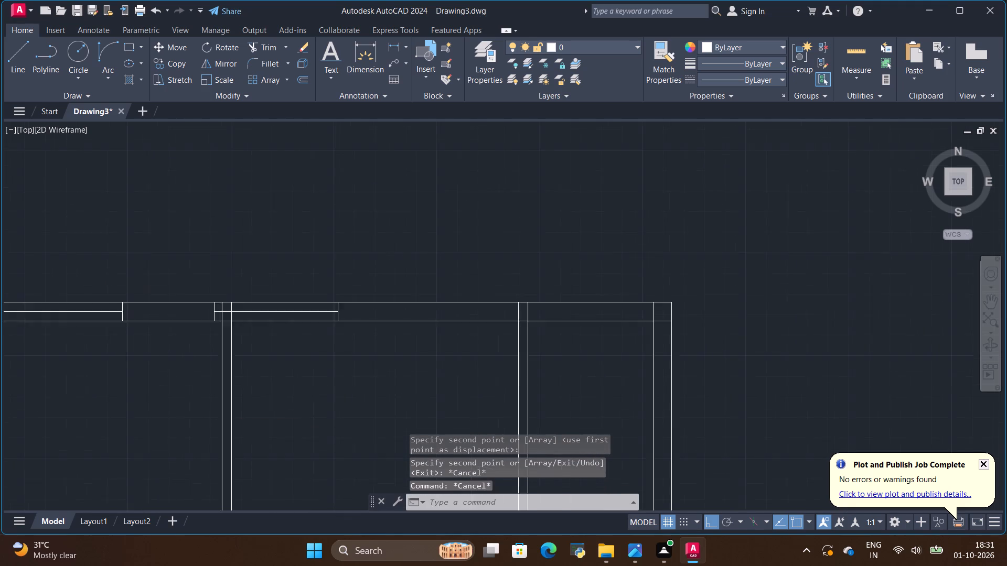
scroll(315, 355, up, 3)
key(Escape)
key(Escape)
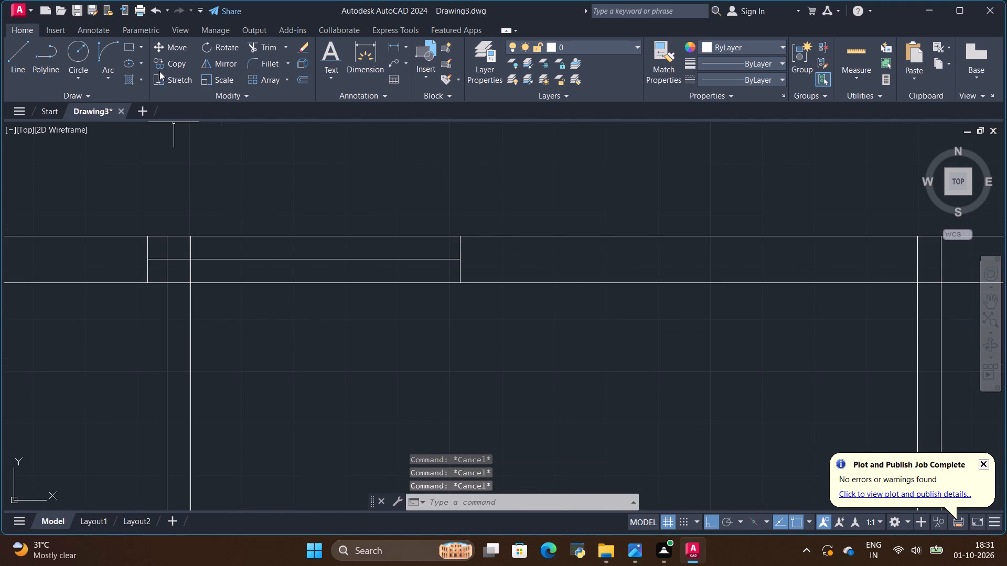
Draw a horizontal line along the upper-middle room's inner top wall face, from one partition to the other.
click(19, 55)
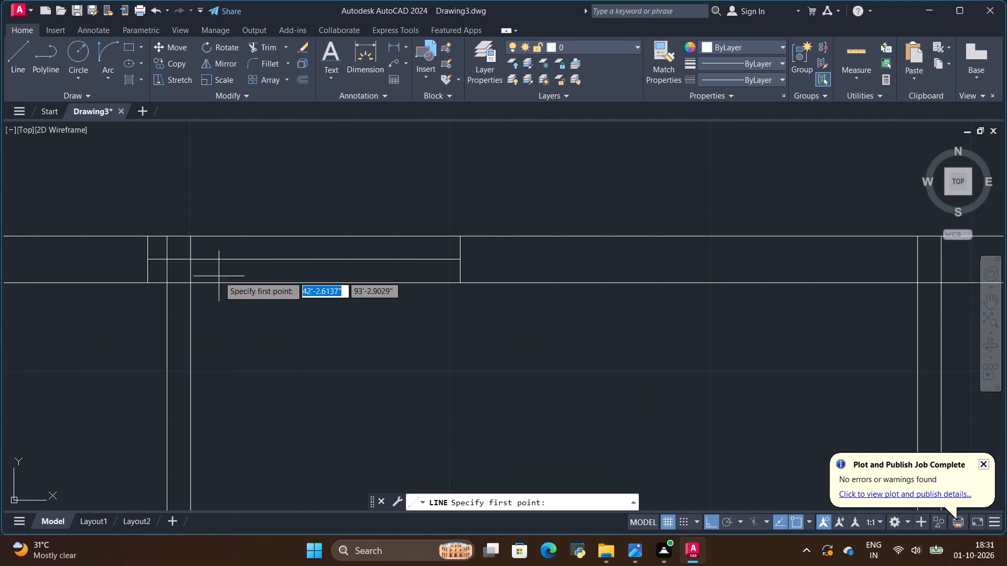
click(192, 281)
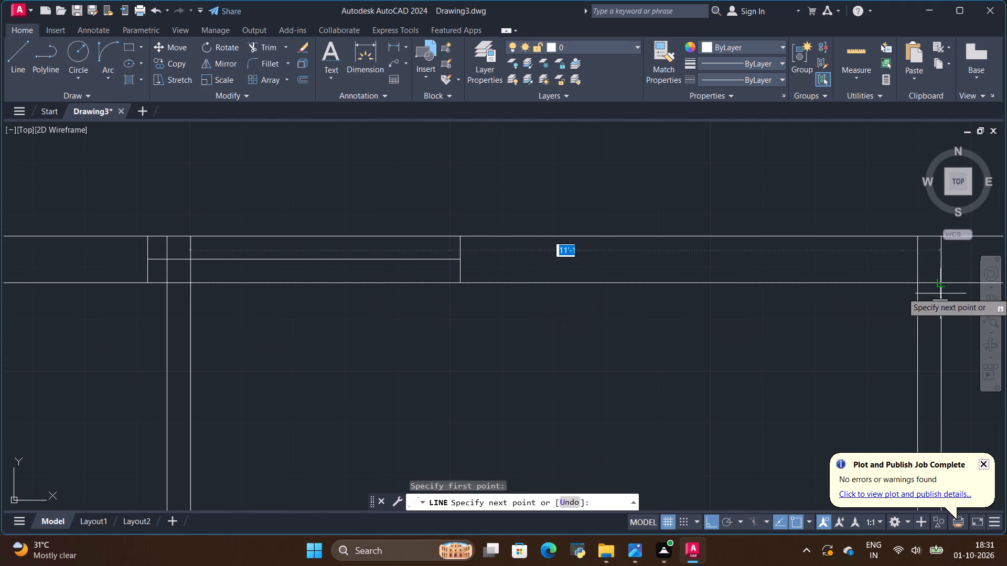
click(919, 282)
key(Escape)
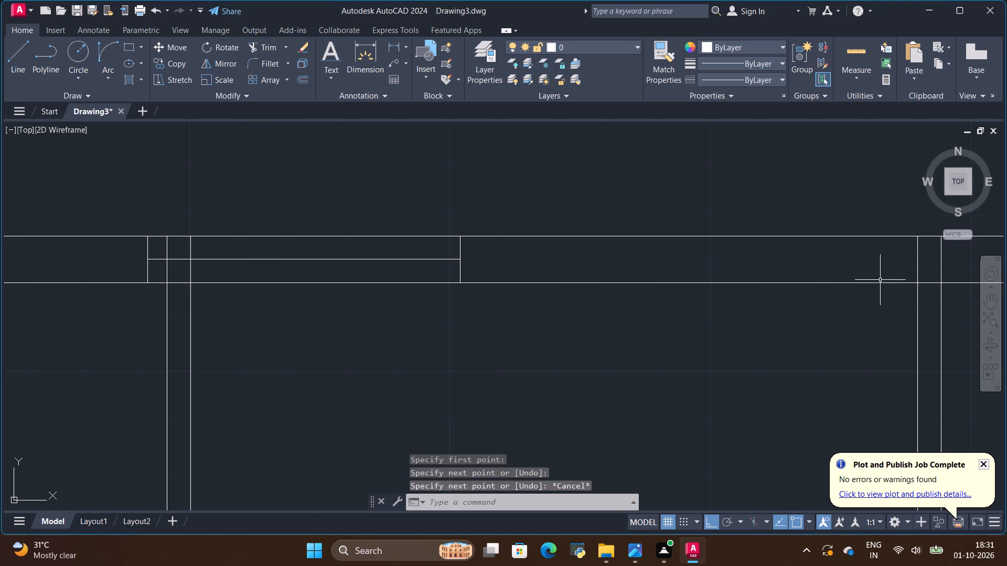
Move the copied window from its inner-face midpoint to the midpoint of the upper-middle room's inner top wall line.
click(439, 257)
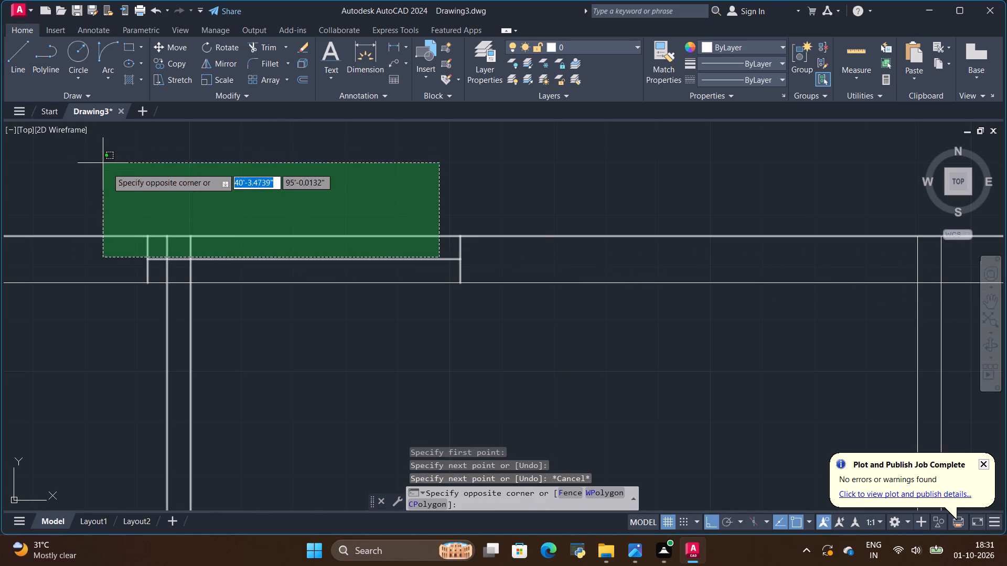
key(Escape)
click(406, 256)
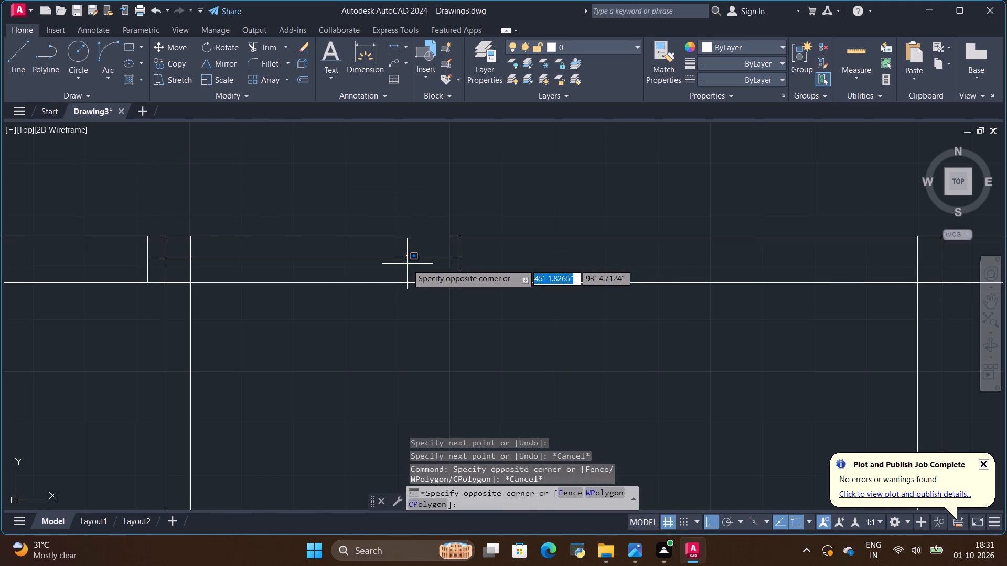
key(Escape)
click(408, 260)
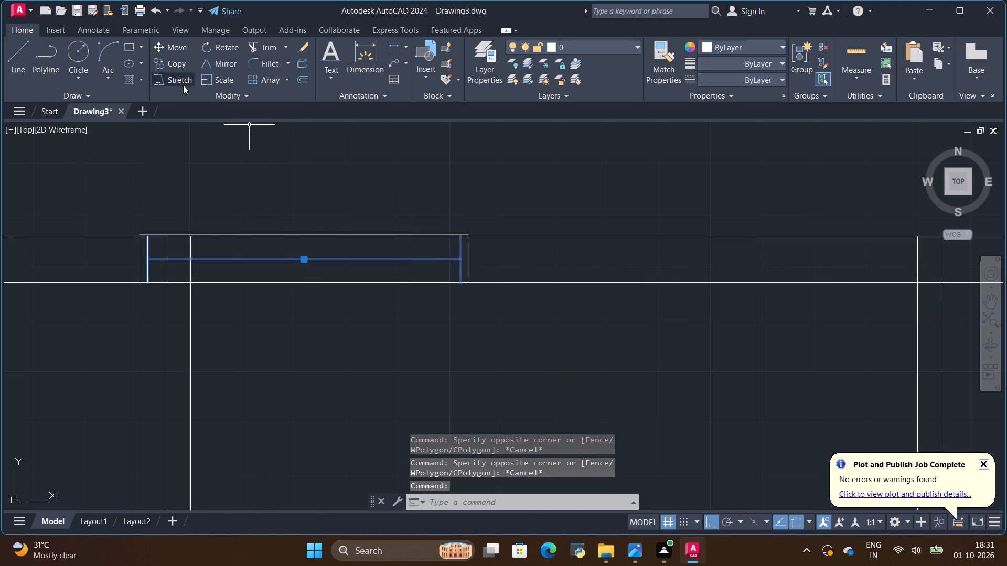
click(180, 51)
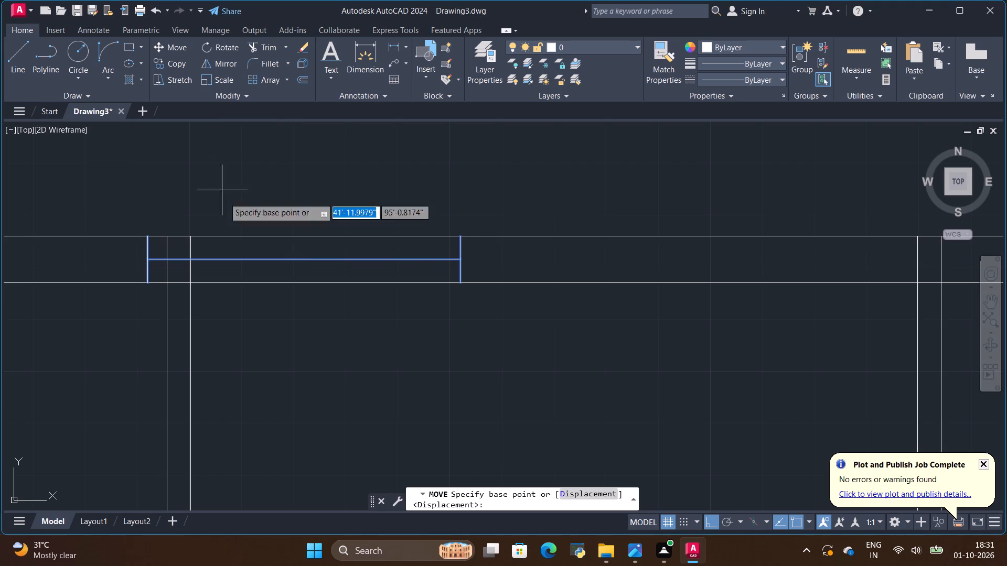
click(302, 279)
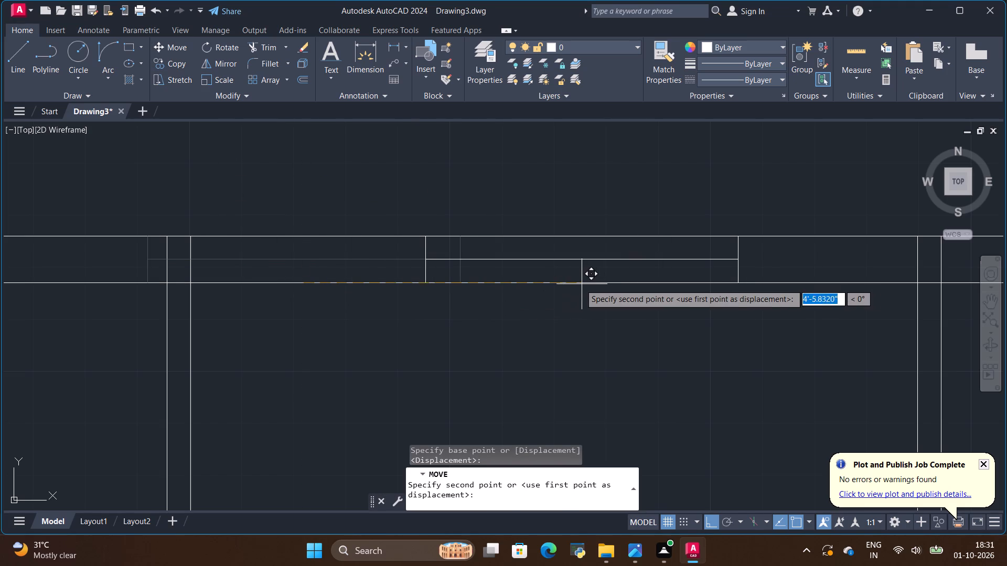
click(550, 282)
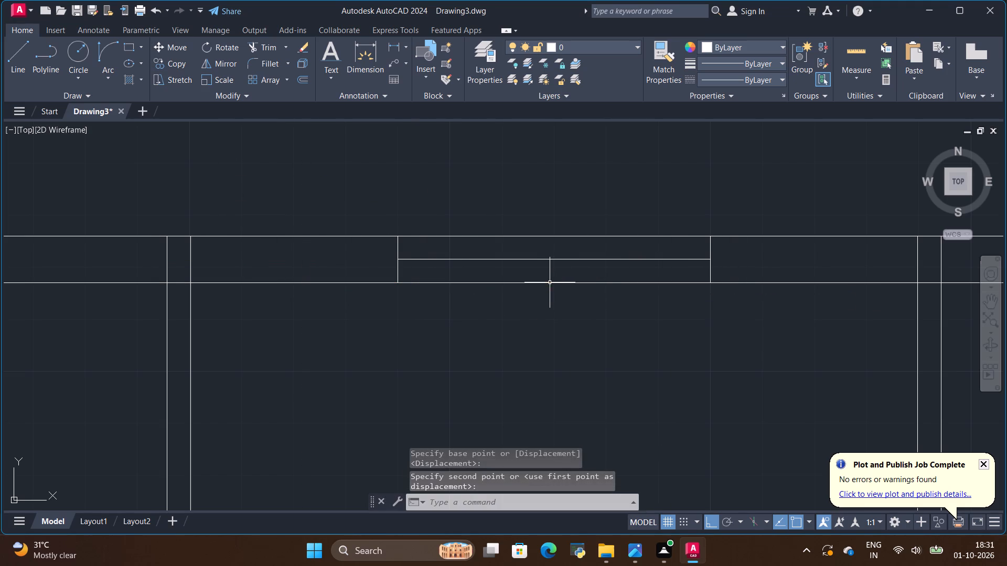
Draw a horizontal line along the upper-right room's inner top wall face, from the partition to the exterior side wall.
scroll(343, 319, down, 5)
scroll(339, 339, up, 2)
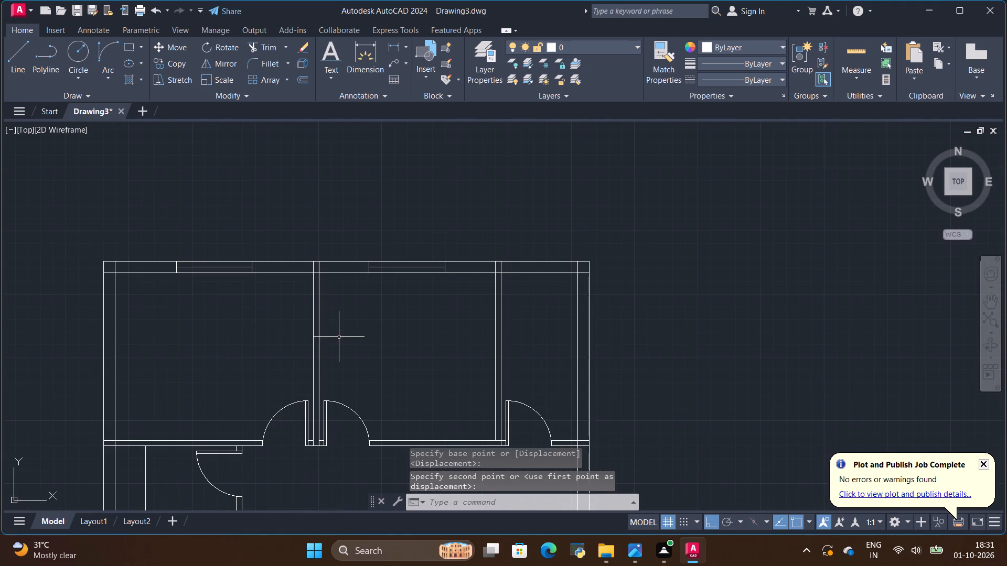
scroll(341, 333, up, 1)
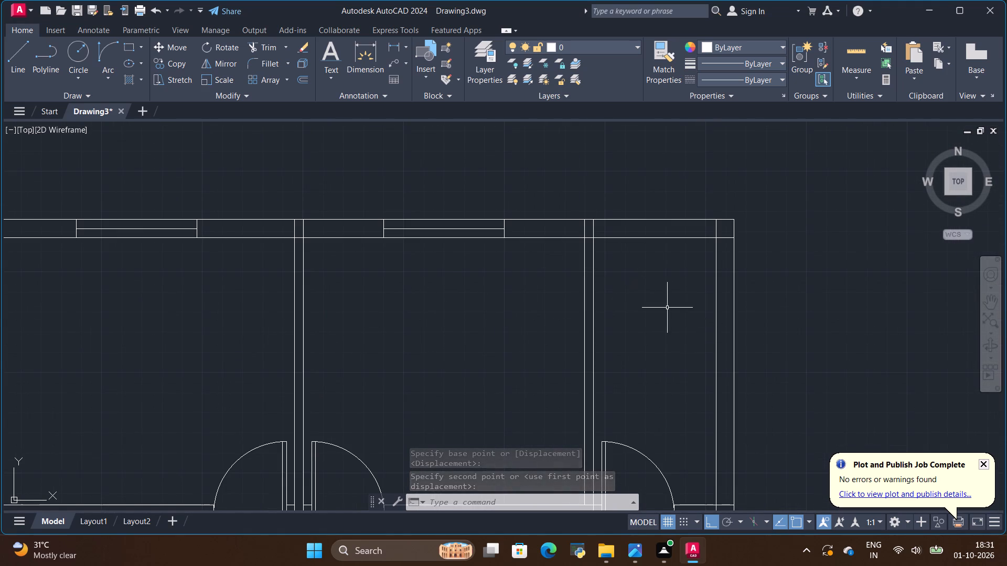
scroll(667, 308, down, 1)
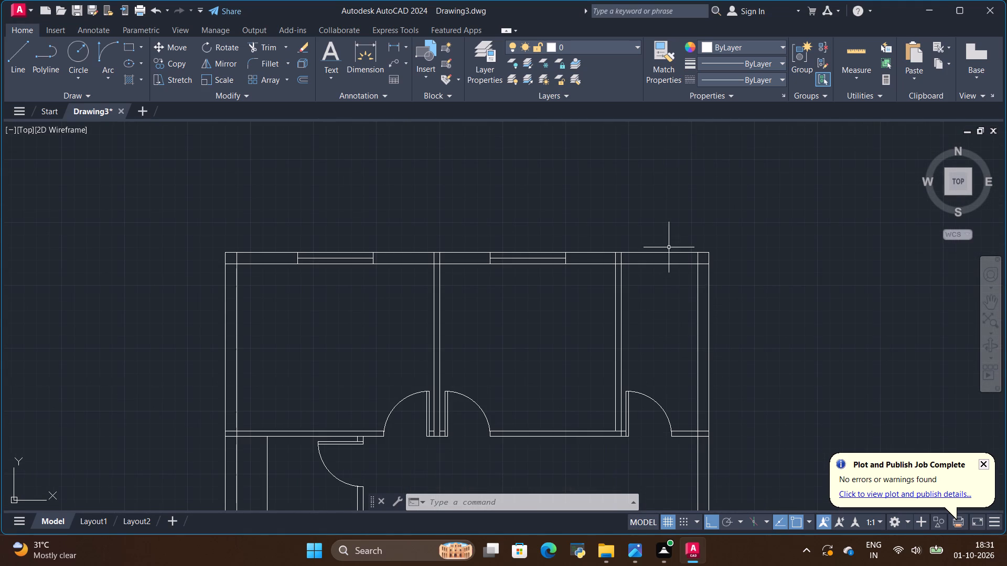
scroll(669, 247, up, 2)
scroll(614, 240, down, 2)
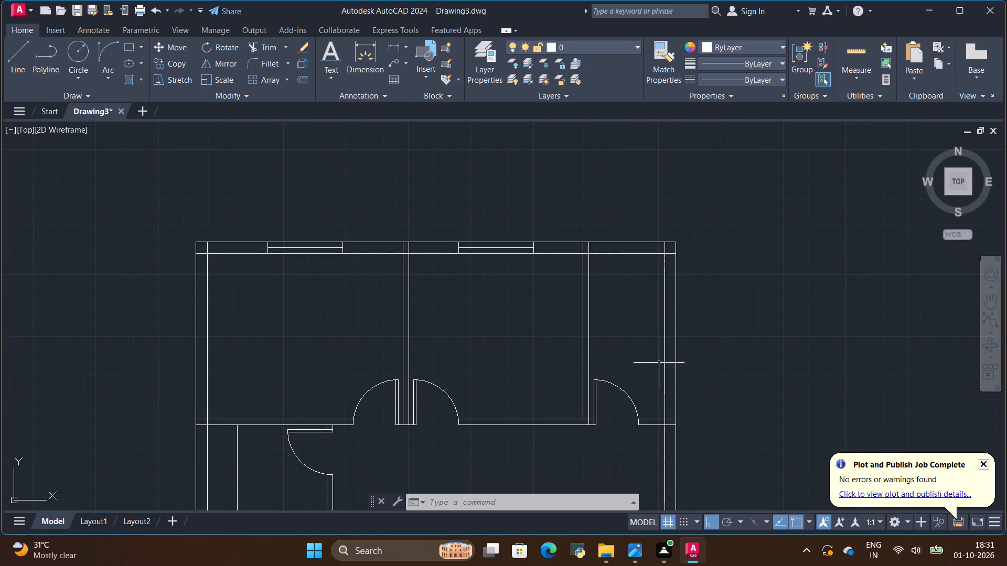
scroll(623, 244, up, 3)
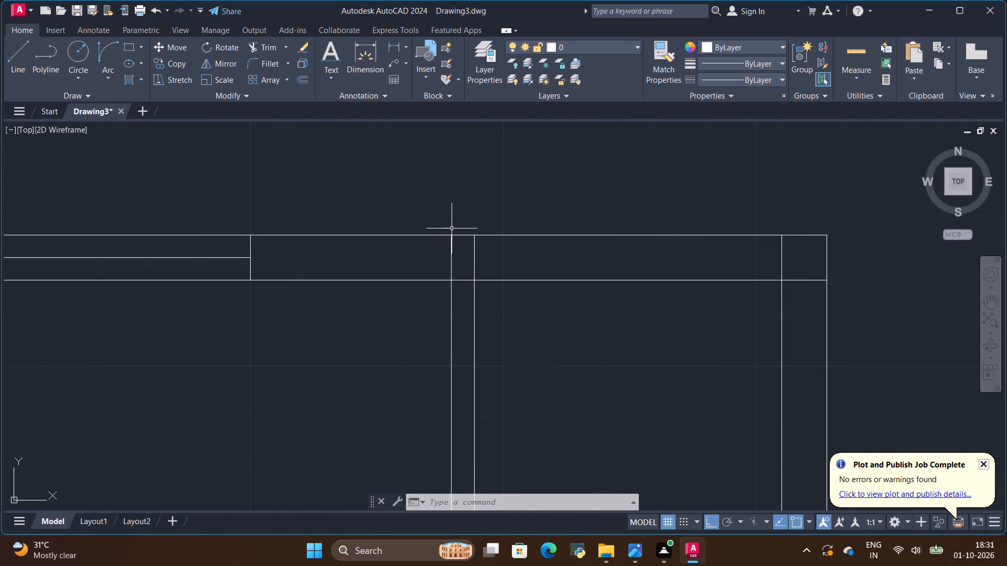
click(14, 58)
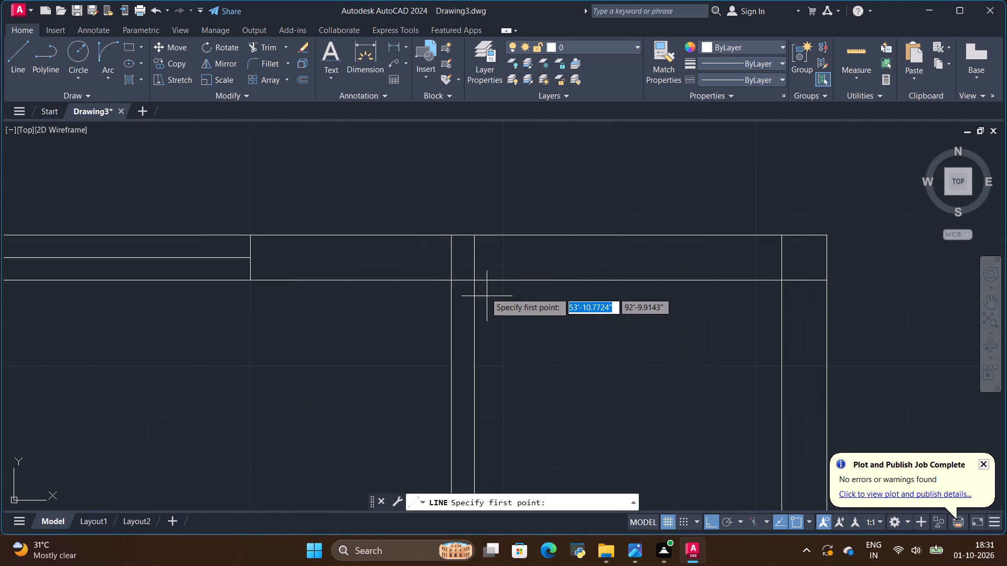
click(473, 279)
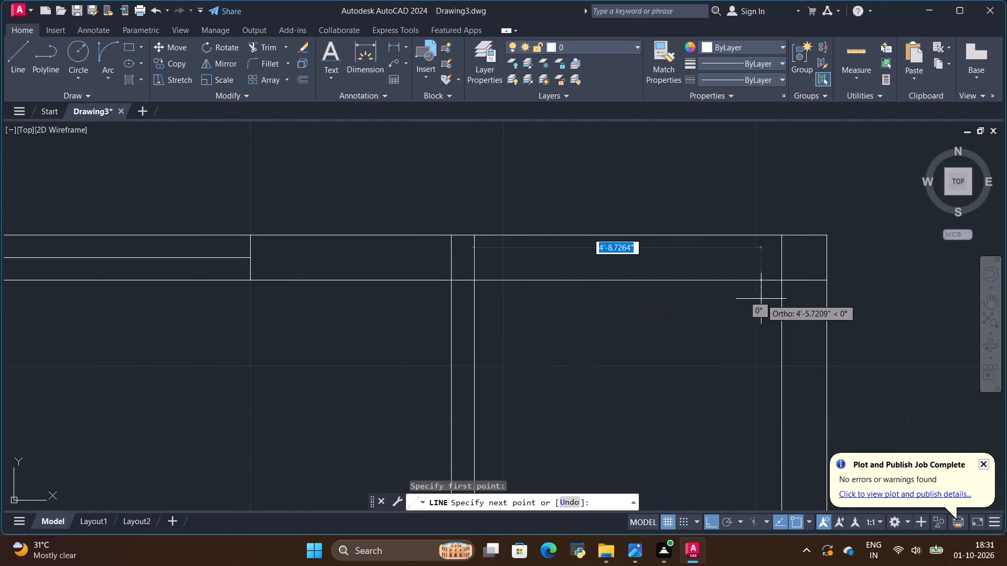
click(783, 280)
key(Escape)
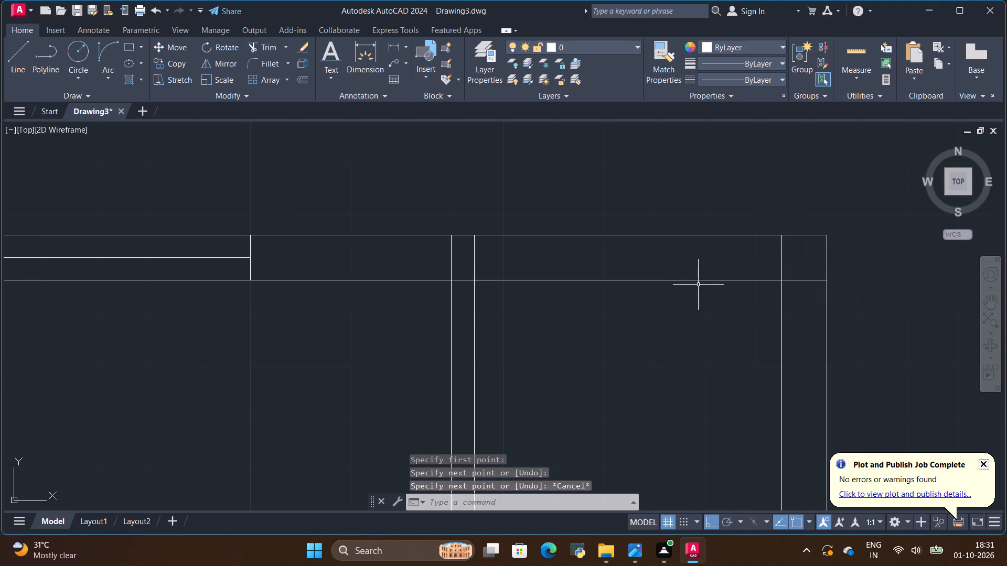
Draw a 9" vertical line across the top exterior wall from the midpoint of the upper-right room's inner wall line.
click(688, 278)
click(688, 285)
key(Escape)
click(688, 281)
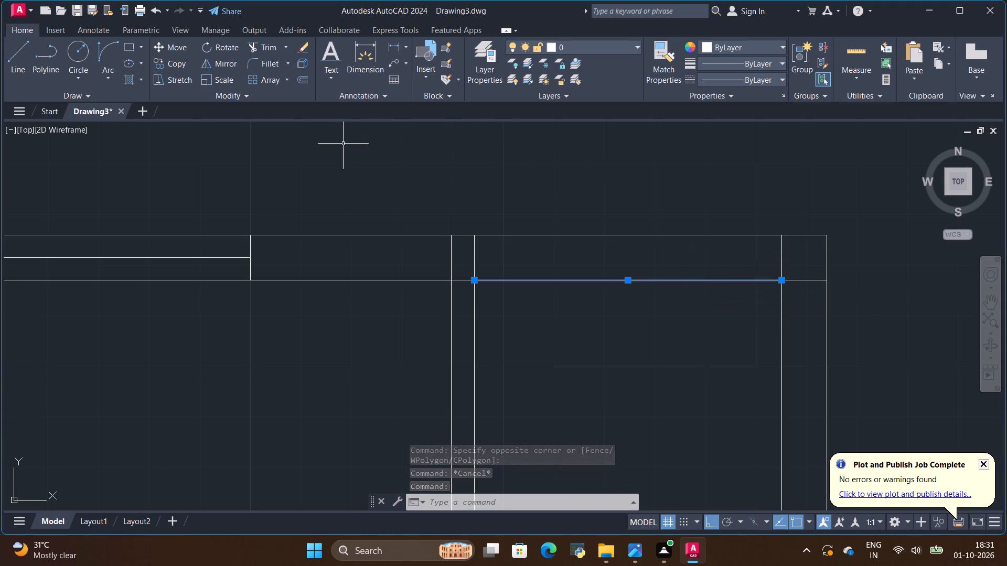
click(8, 53)
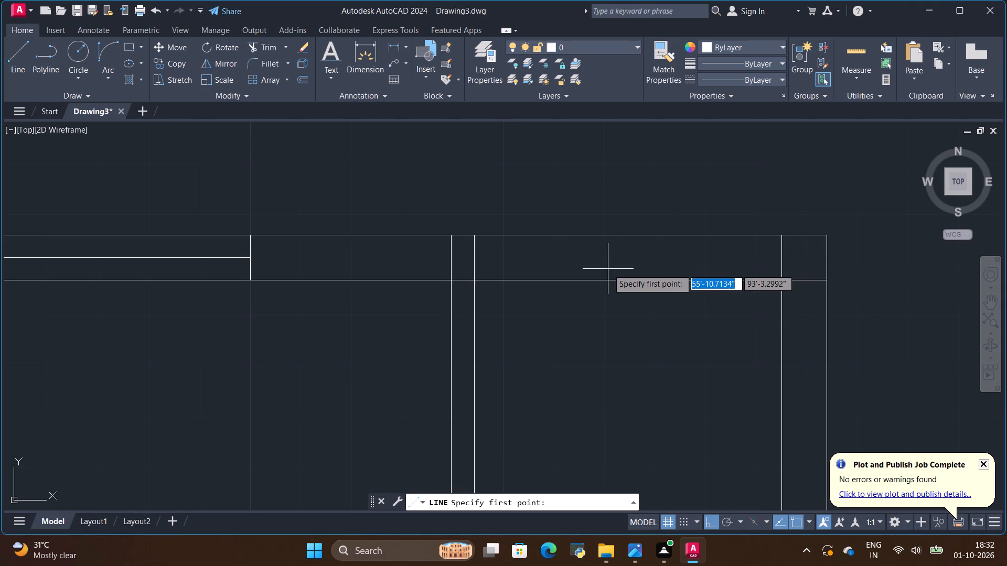
click(627, 278)
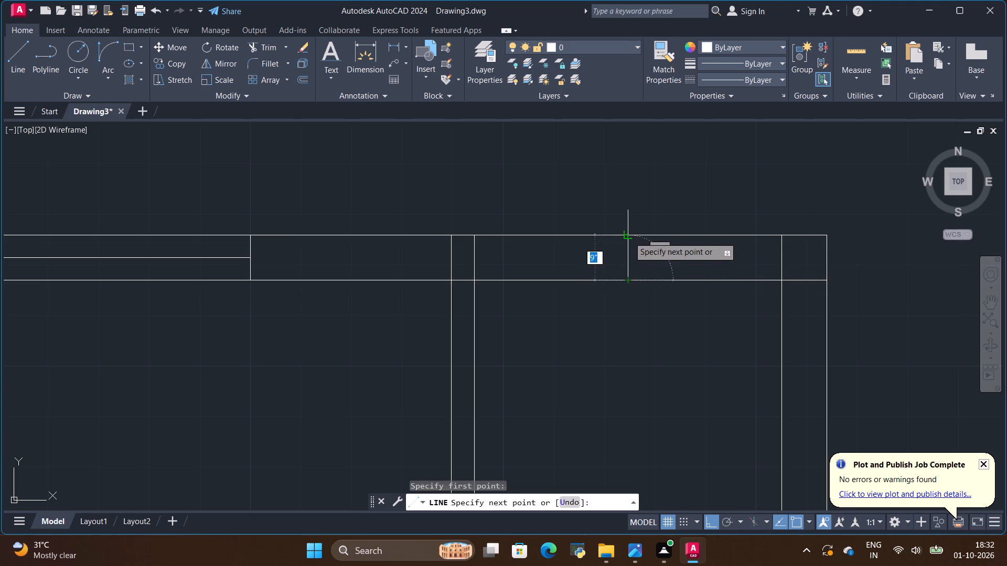
click(629, 234)
key(Escape)
Copy the vertical line in the upper-right room's top wall 1' to each side.
click(630, 262)
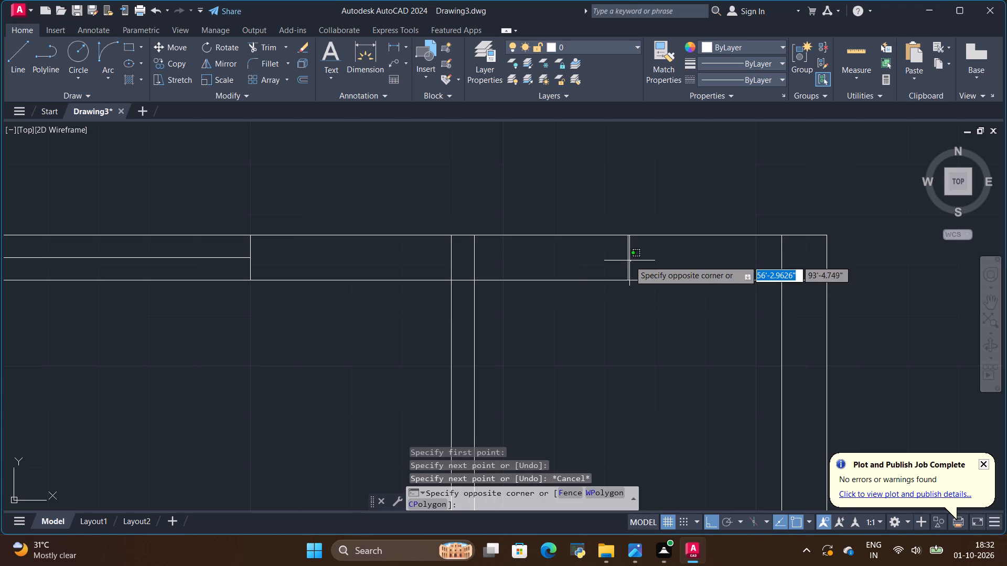
click(629, 260)
click(629, 266)
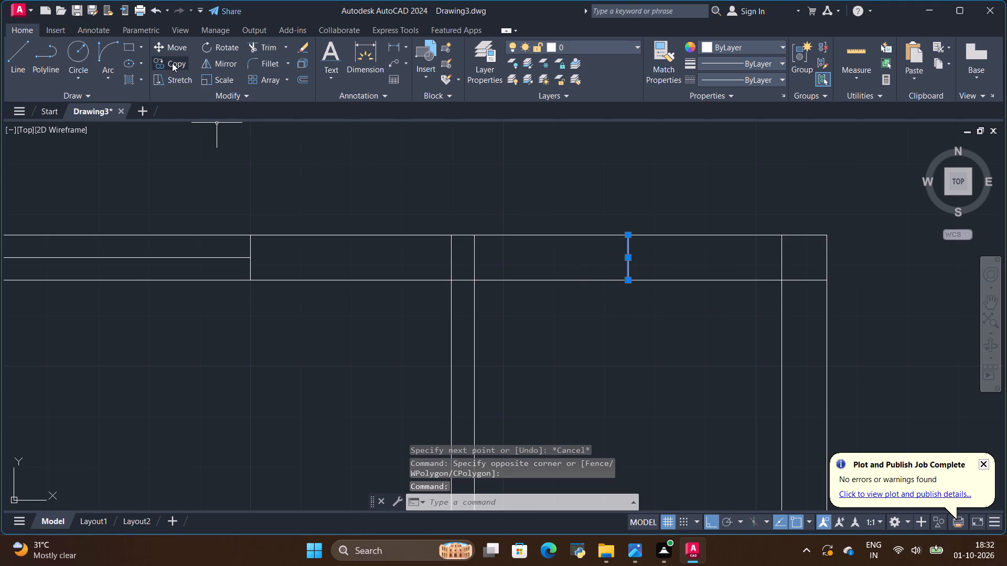
click(179, 67)
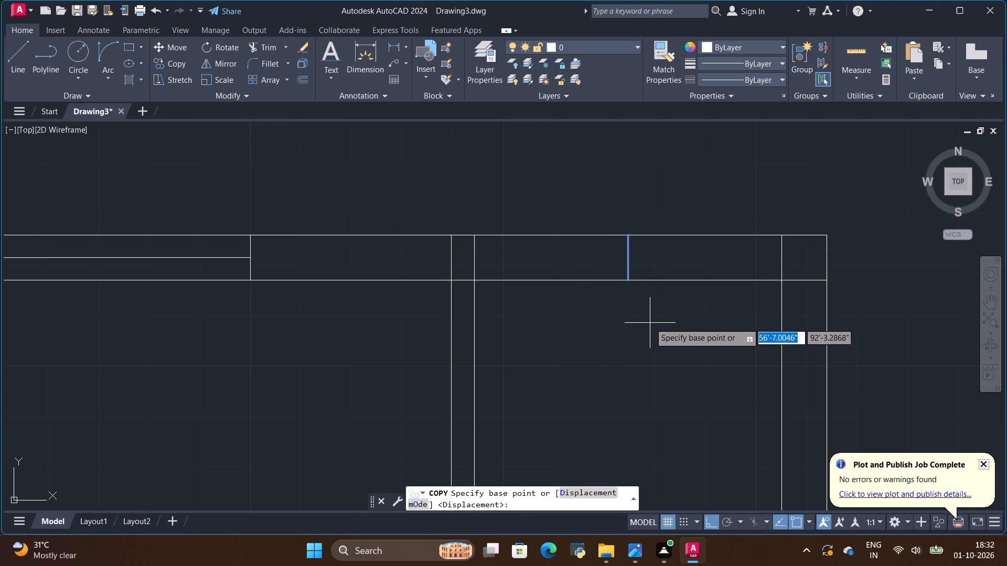
click(633, 278)
key(BackSpace)
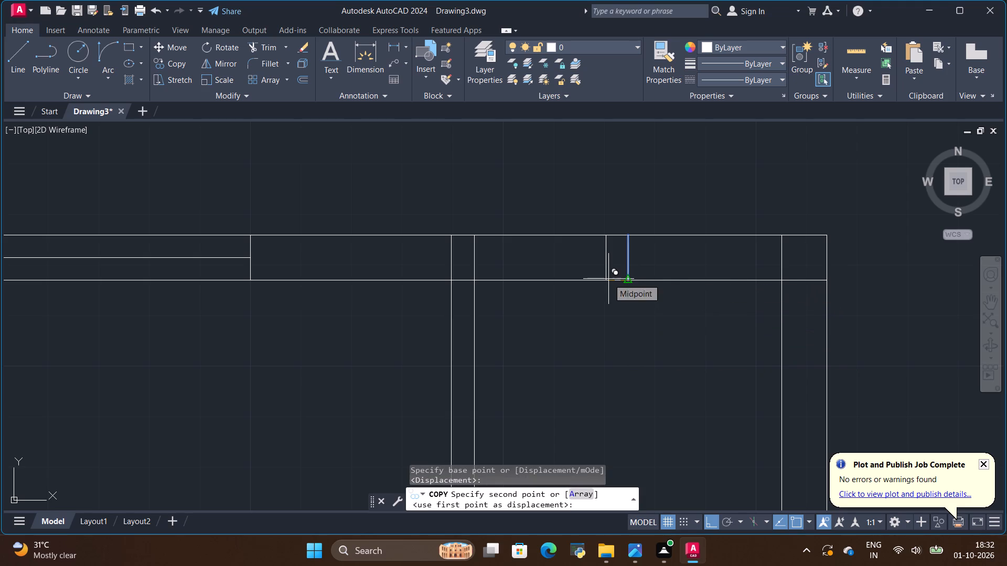
key(BackSpace)
text(1')
key(Return)
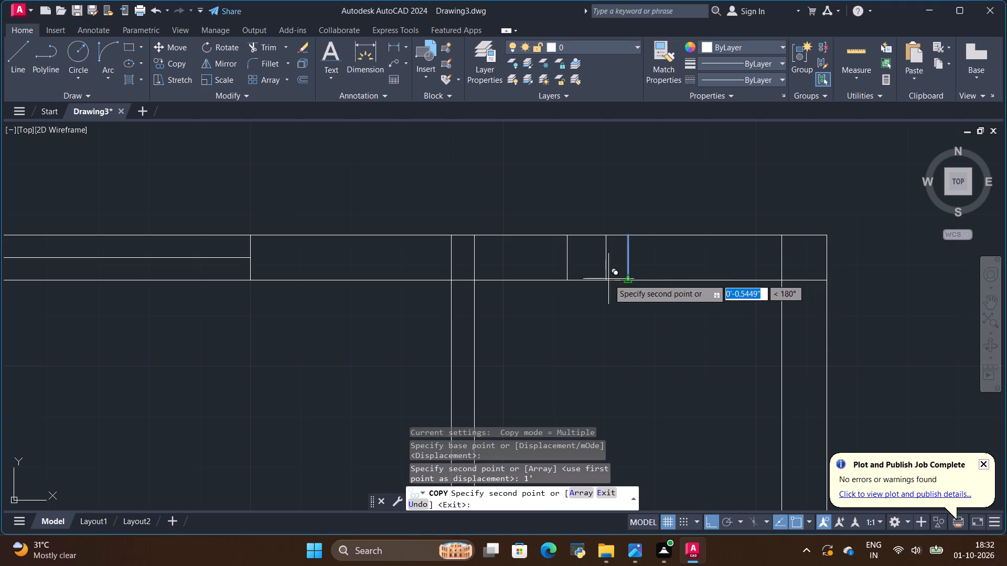
text(1')
key(Return)
key(Escape)
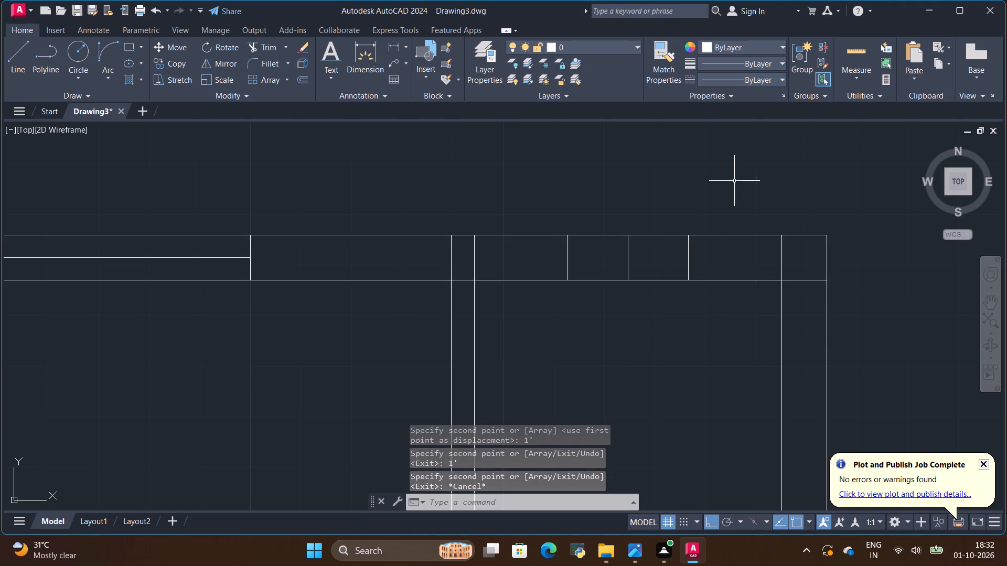
Draw a horizontal line between the midpoints of the two outer vertical lines in the upper-right room's top wall.
click(25, 50)
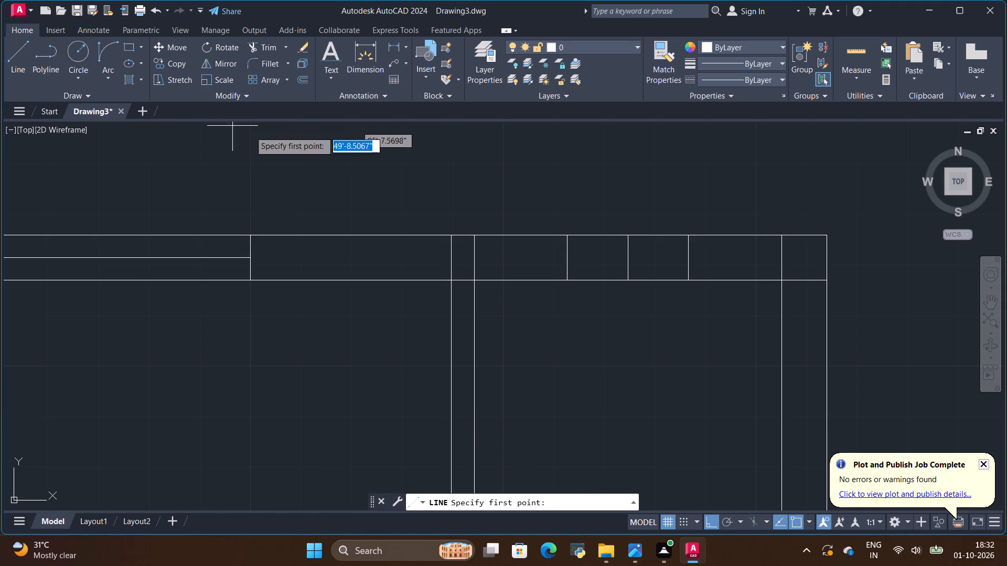
click(570, 257)
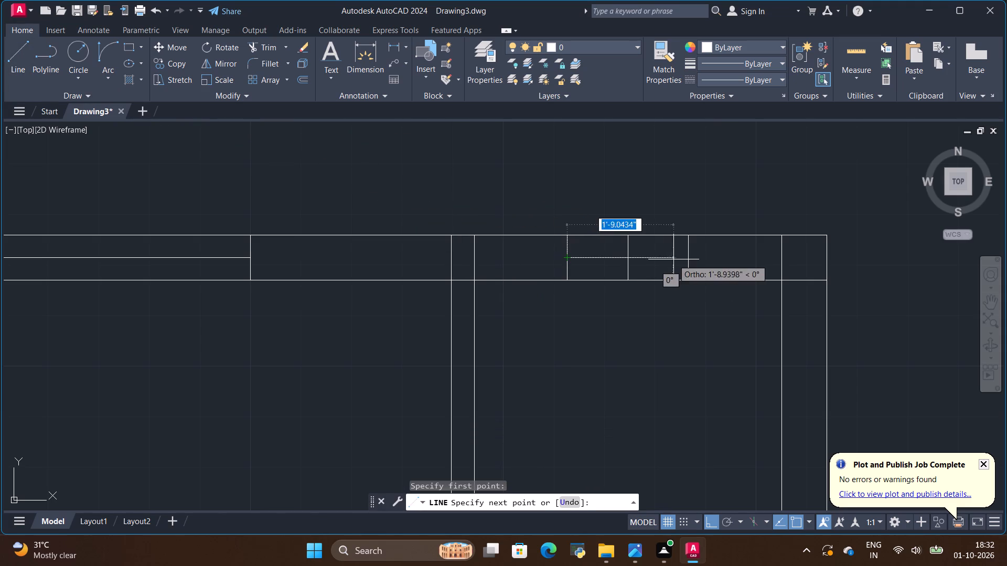
click(690, 256)
key(Escape)
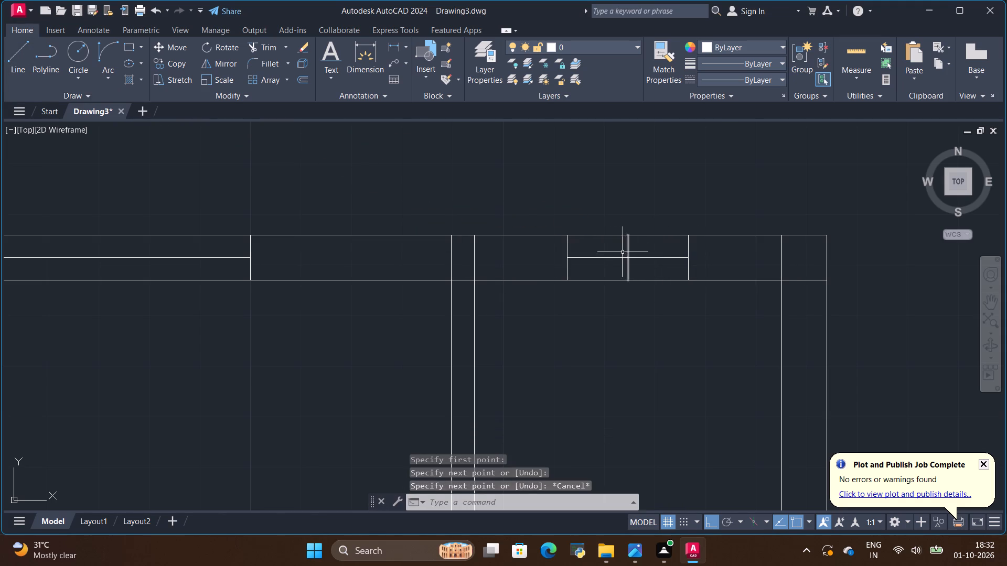
Trim away both halves of the middle vertical line inside the upper-right room's window.
click(263, 43)
scroll(607, 258, up, 1)
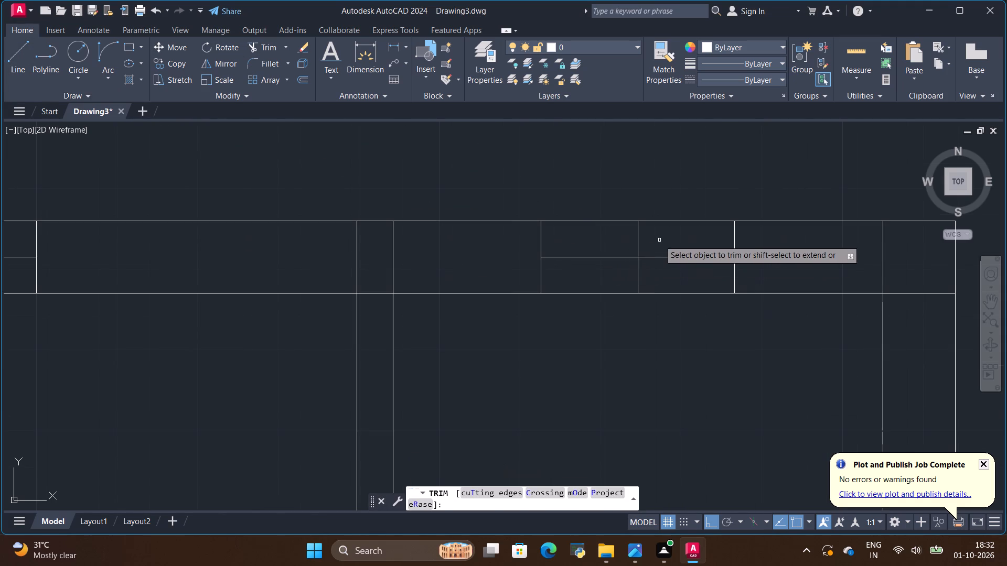
drag(659, 240, 622, 242)
scroll(656, 289, up, 2)
drag(655, 267, 568, 276)
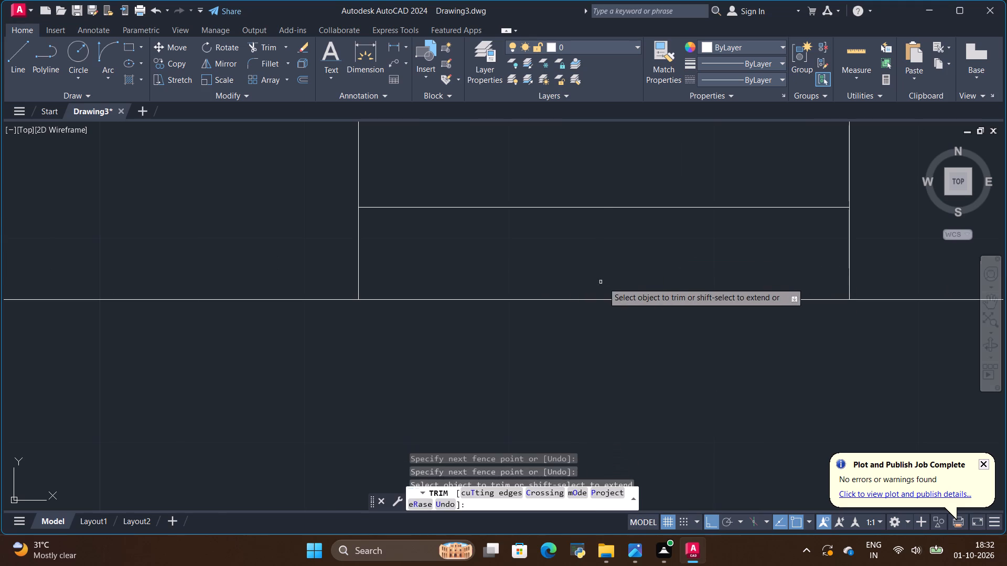
scroll(606, 283, down, 2)
click(468, 181)
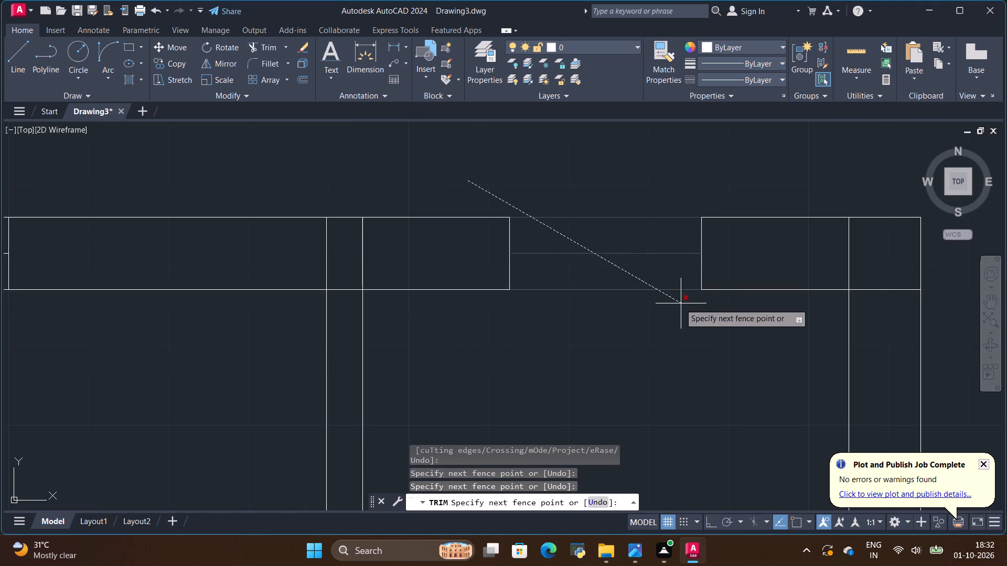
key(Escape)
Group the two end lines and centre line of the upper-right room's window.
click(485, 188)
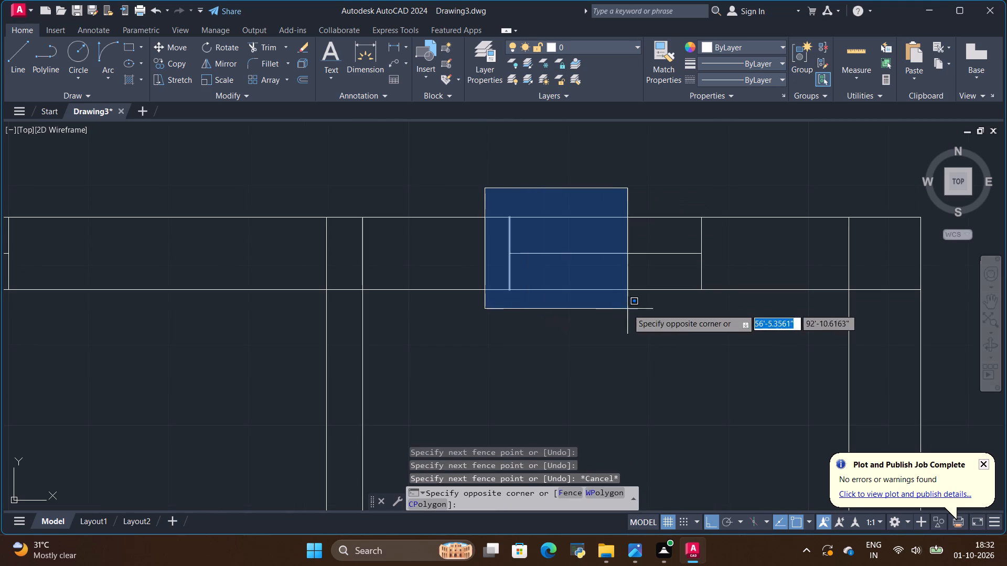
click(713, 308)
right_click(680, 259)
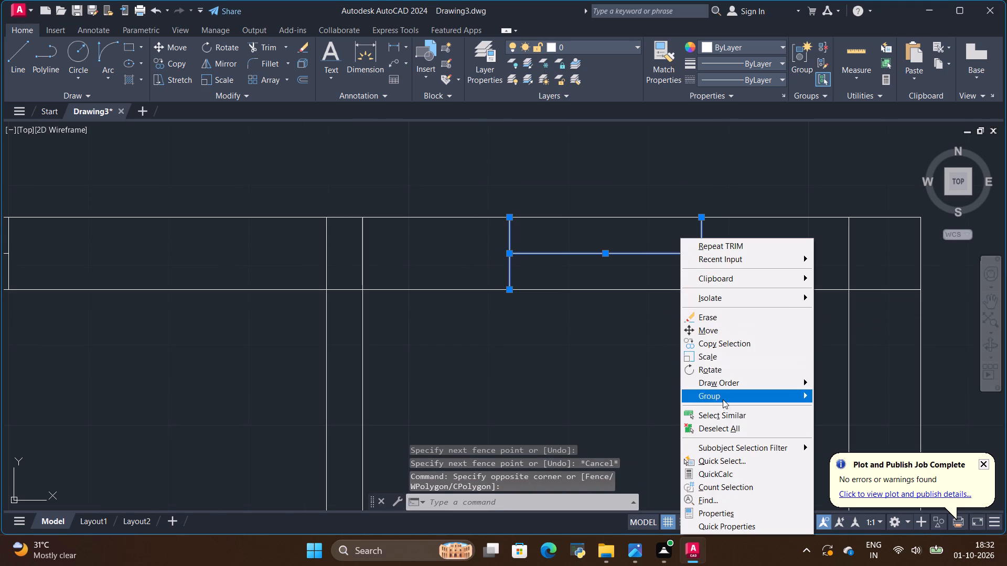
click(708, 395)
click(831, 396)
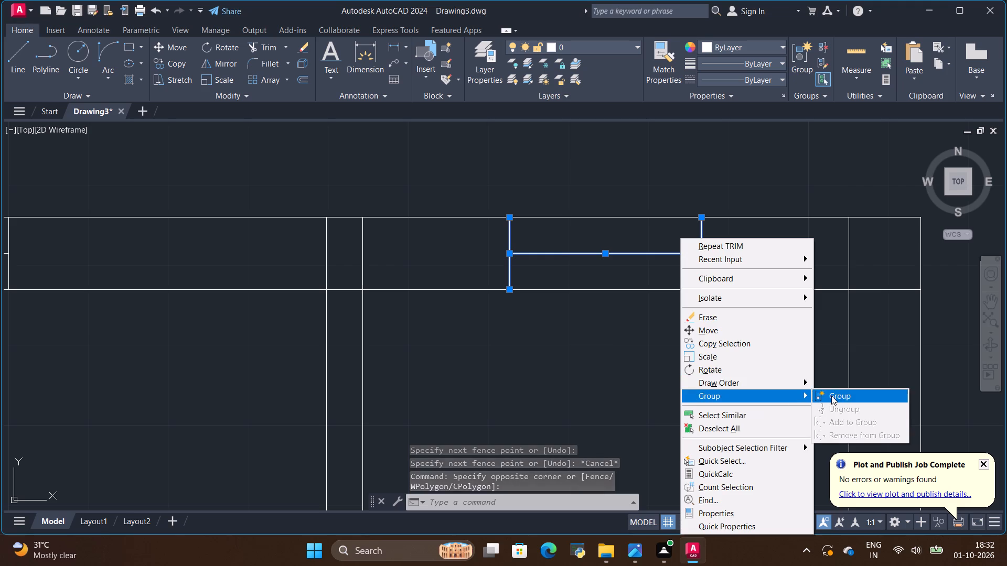
scroll(674, 331, down, 1)
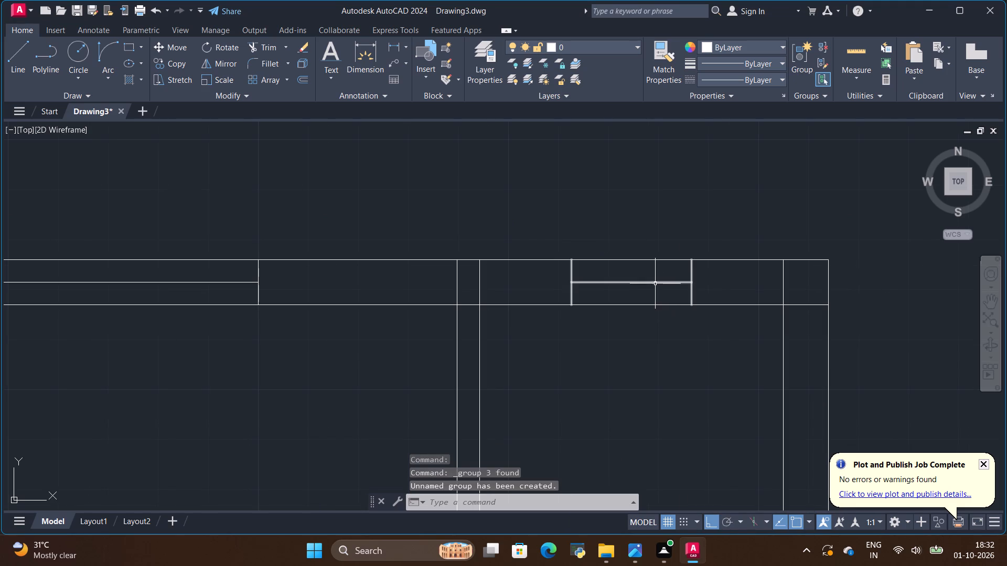
click(655, 283)
scroll(616, 214, down, 4)
key(Escape)
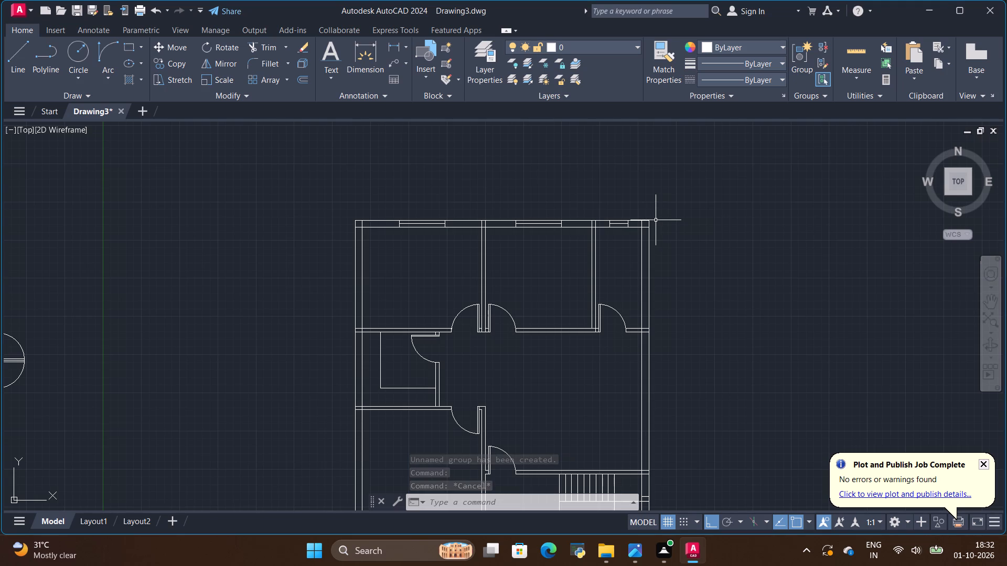
Copy the upper-left room's window horizontally into the empty space outside the plan's left exterior wall.
click(410, 225)
scroll(403, 213, up, 3)
click(179, 60)
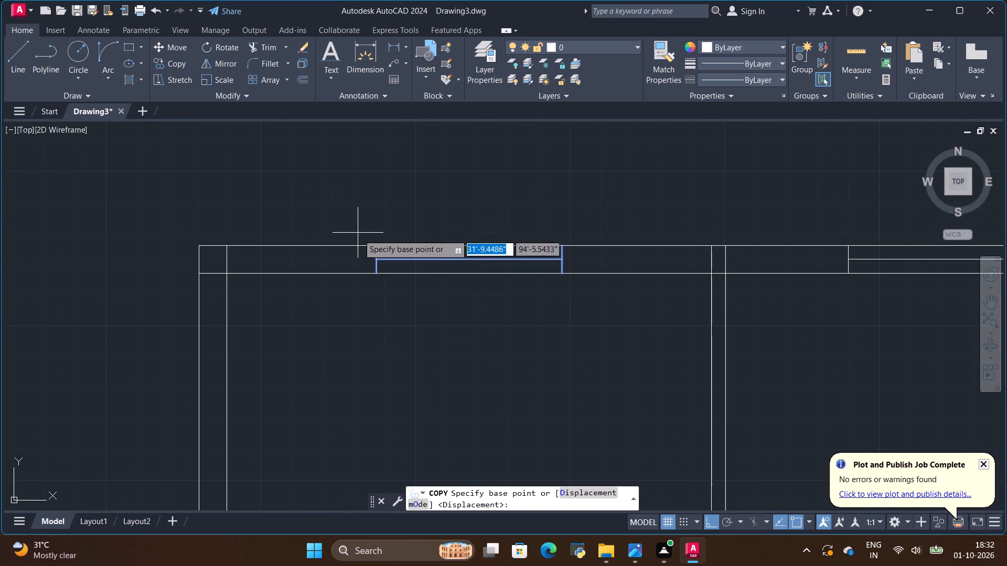
click(374, 276)
scroll(386, 256, down, 3)
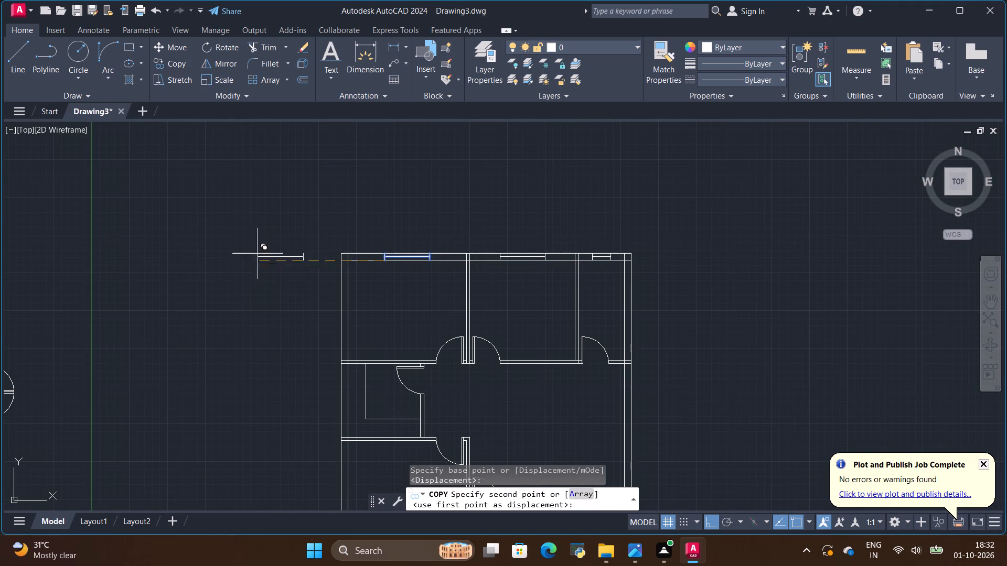
click(237, 262)
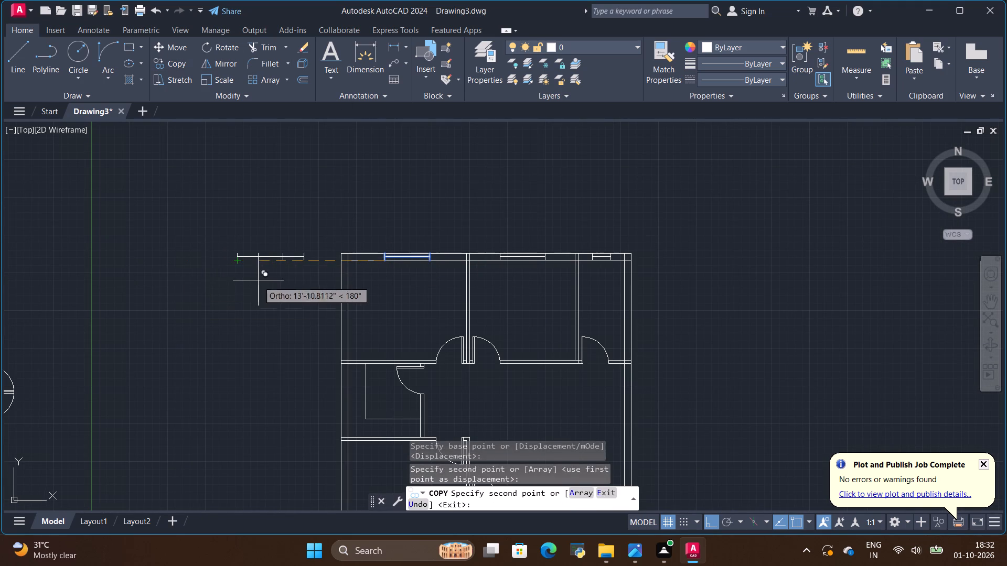
key(Escape)
Rotate the window copy outside the plan 270° about its lower-right corner so that it stands vertical.
scroll(222, 238, up, 2)
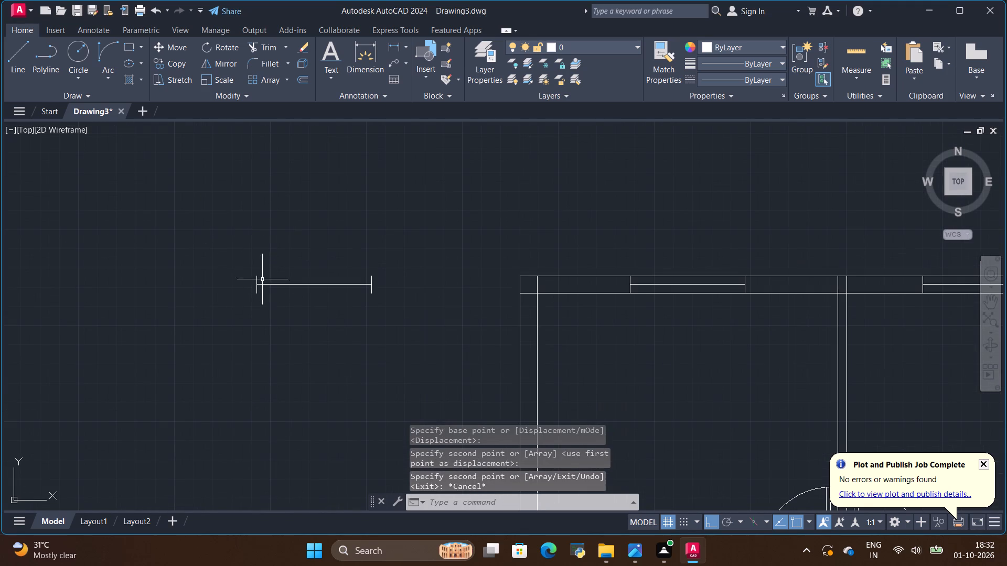
click(264, 287)
click(266, 291)
click(267, 288)
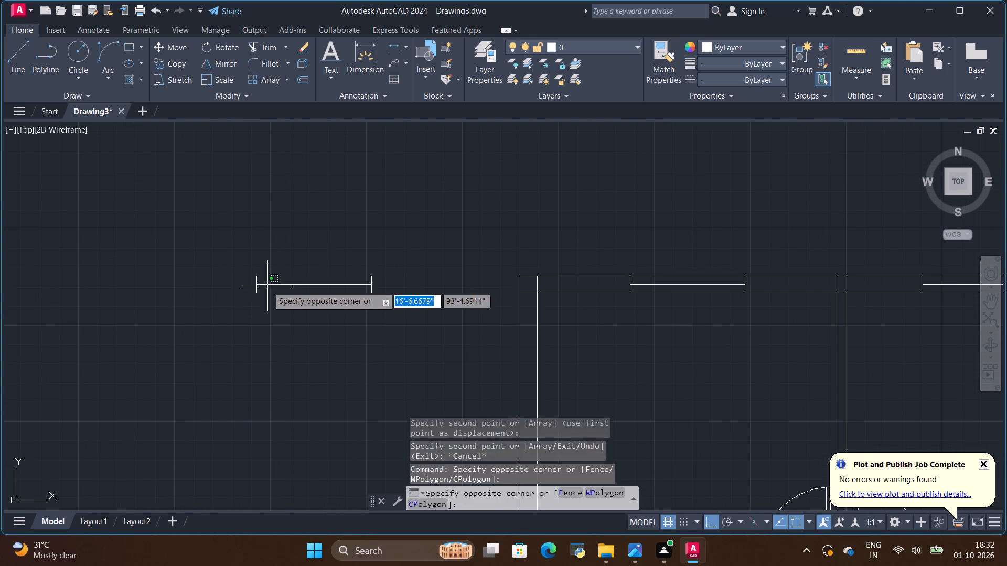
click(267, 286)
click(262, 283)
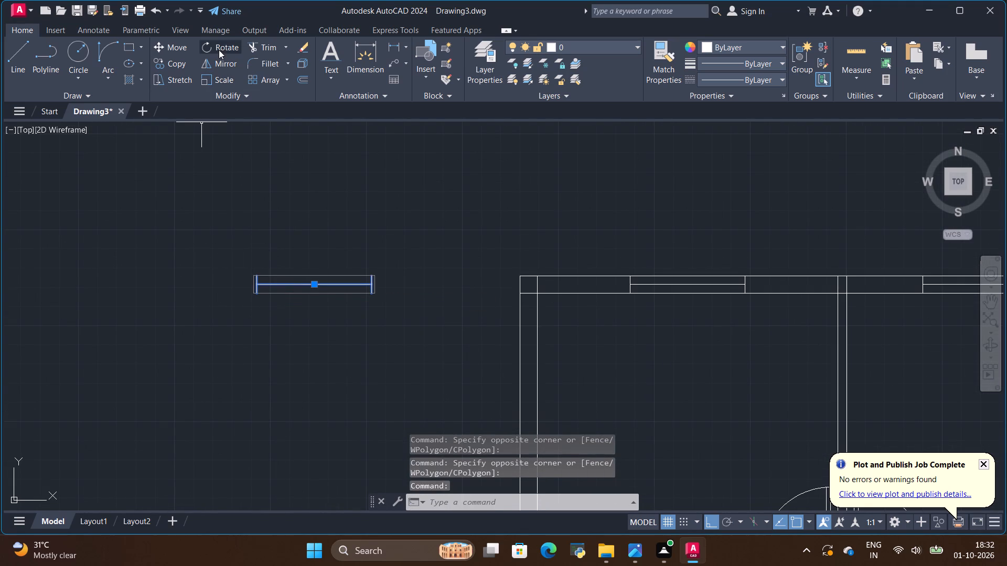
click(219, 50)
drag(374, 295, 374, 299)
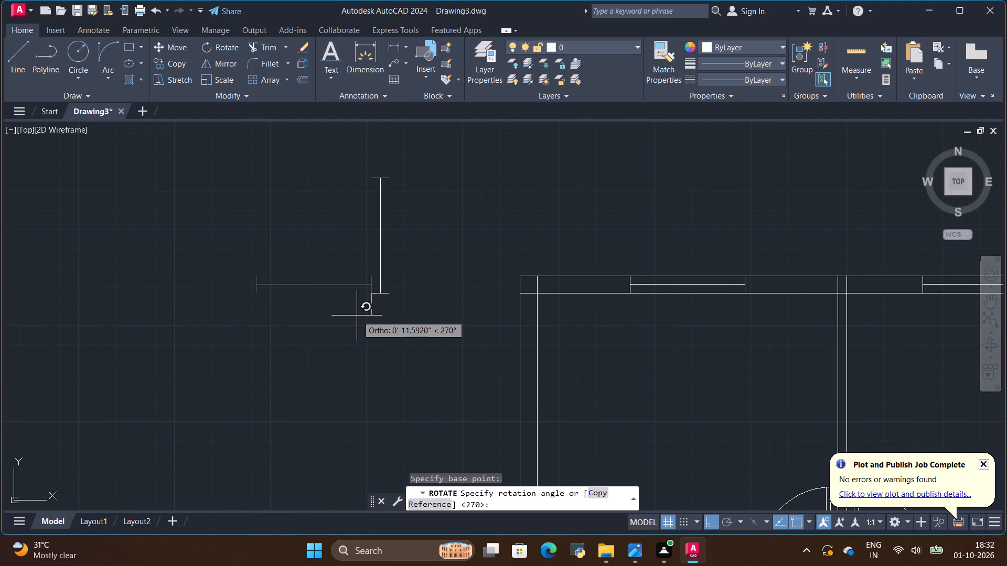
click(357, 315)
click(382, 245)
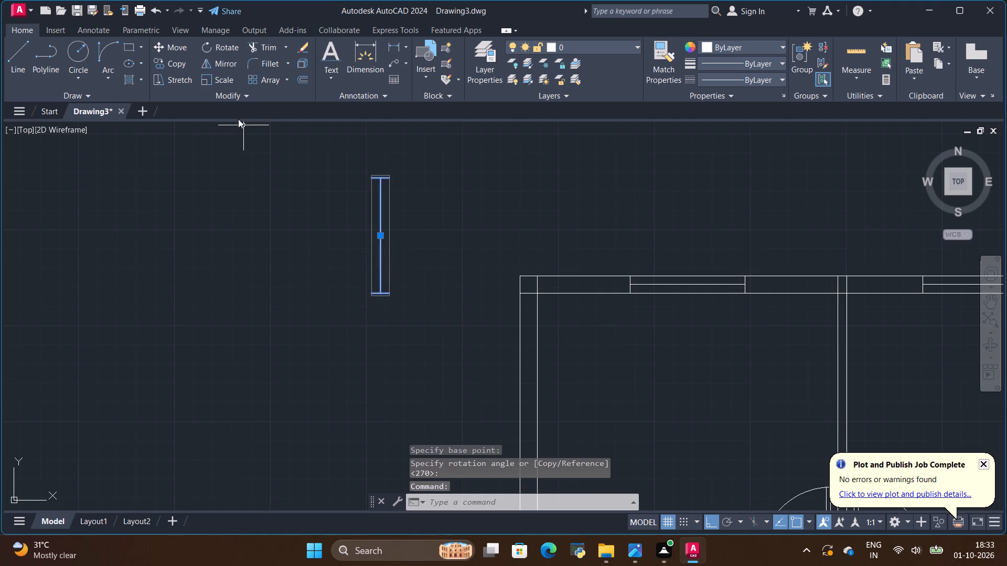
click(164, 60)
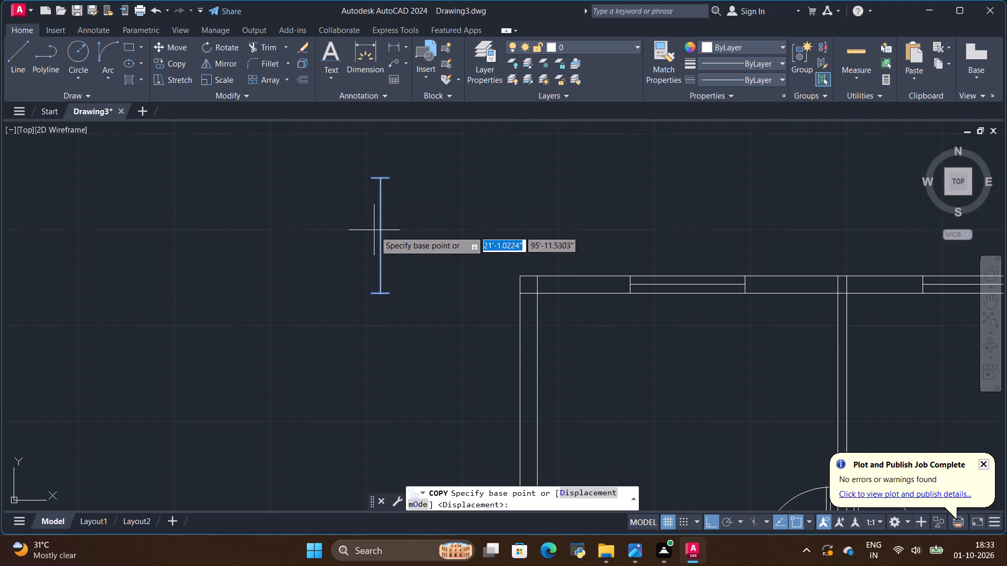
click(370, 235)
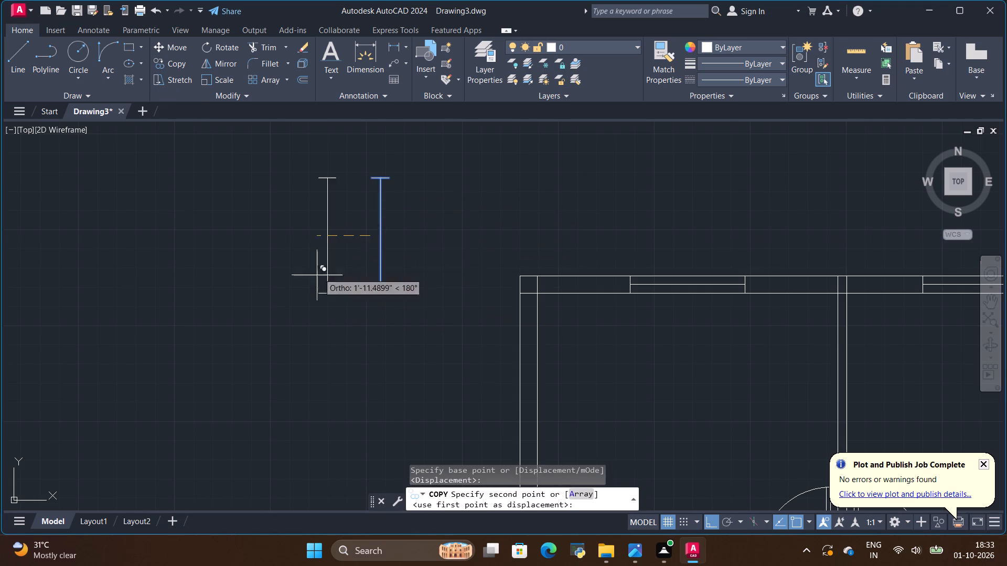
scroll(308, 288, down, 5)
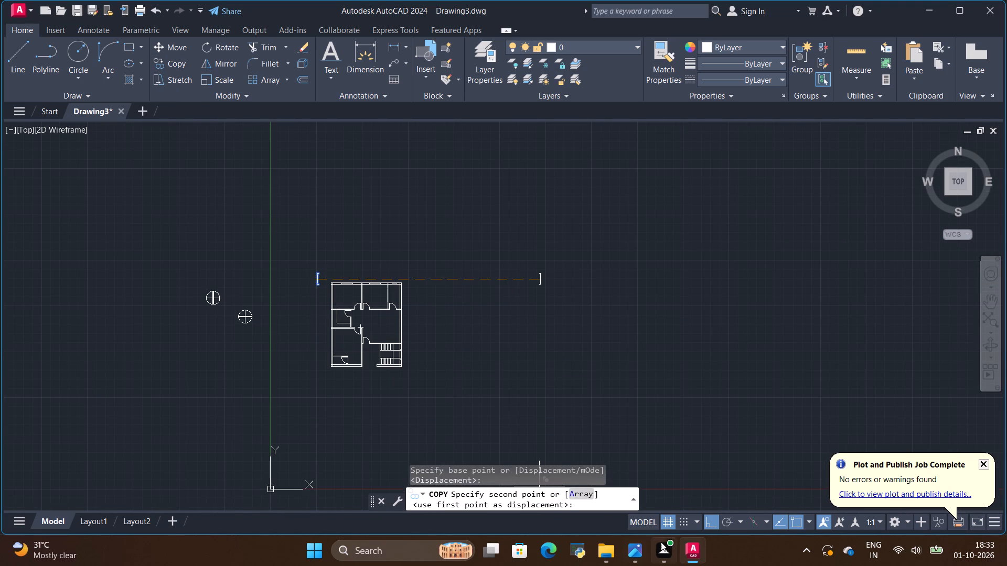
With Ortho mode off, draw a line along the small left room's inner exterior wall face, from its upper to its lower partition.
click(709, 525)
scroll(311, 342, up, 2)
scroll(371, 301, up, 1)
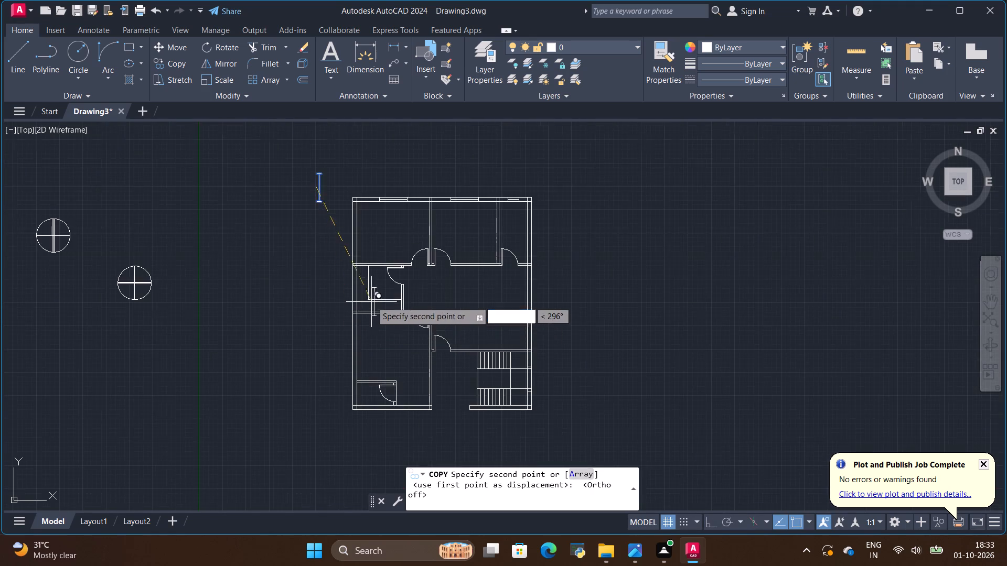
scroll(371, 299, up, 1)
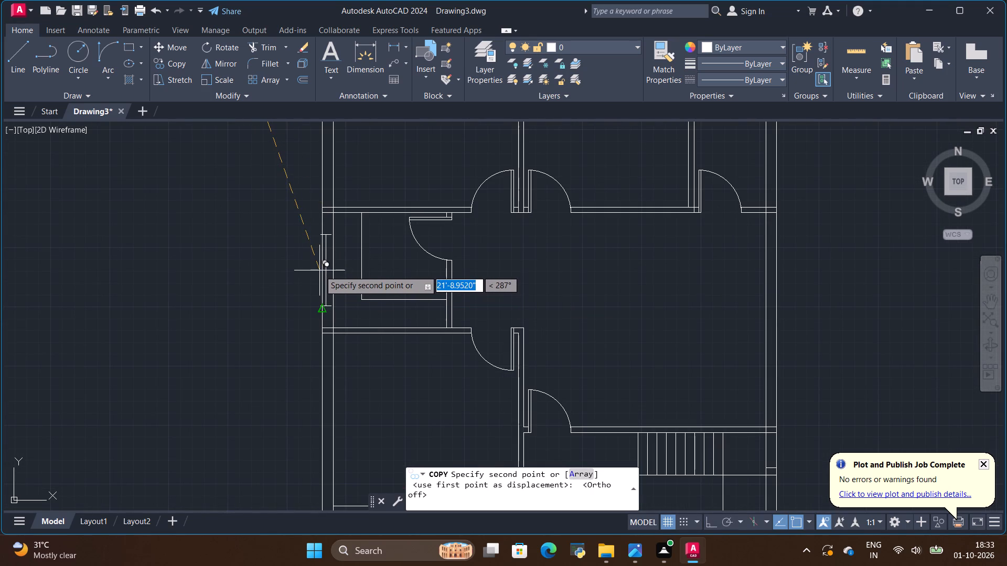
click(12, 57)
scroll(256, 216, up, 2)
scroll(457, 220, down, 1)
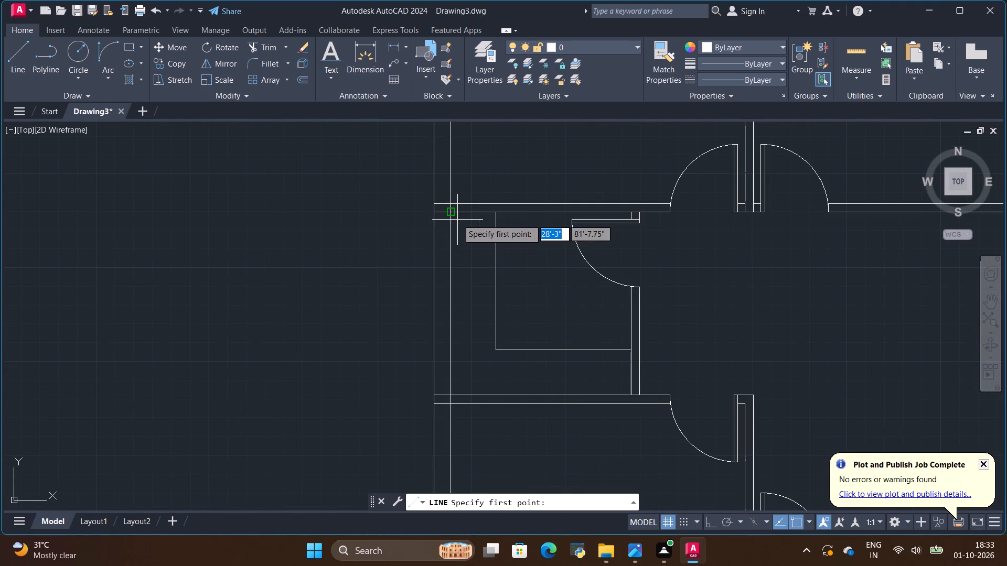
click(454, 212)
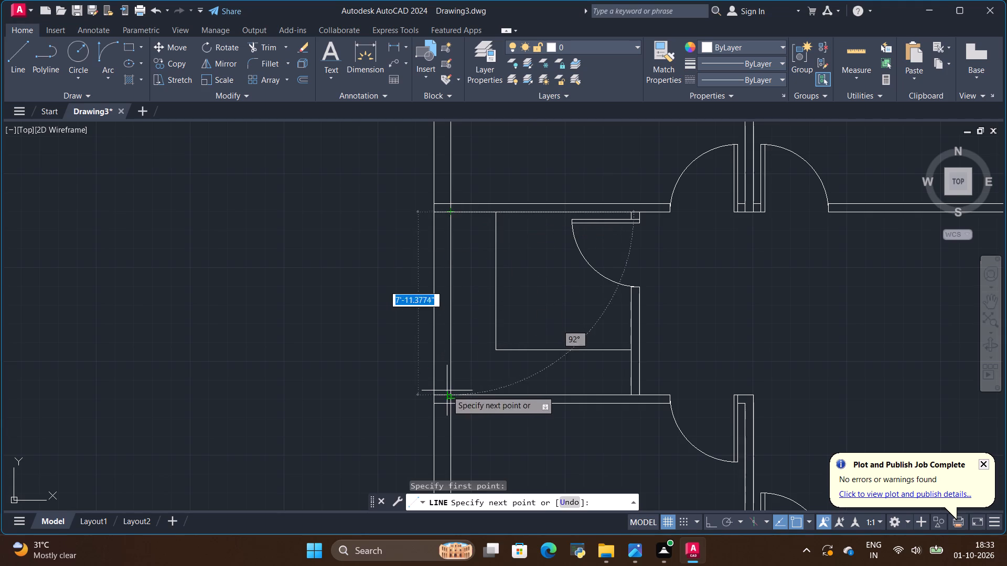
click(451, 390)
key(Escape)
Copy the vertical window from outside the plan onto the small left room's exterior wall, at the midpoint of its inner face.
scroll(272, 354, down, 2)
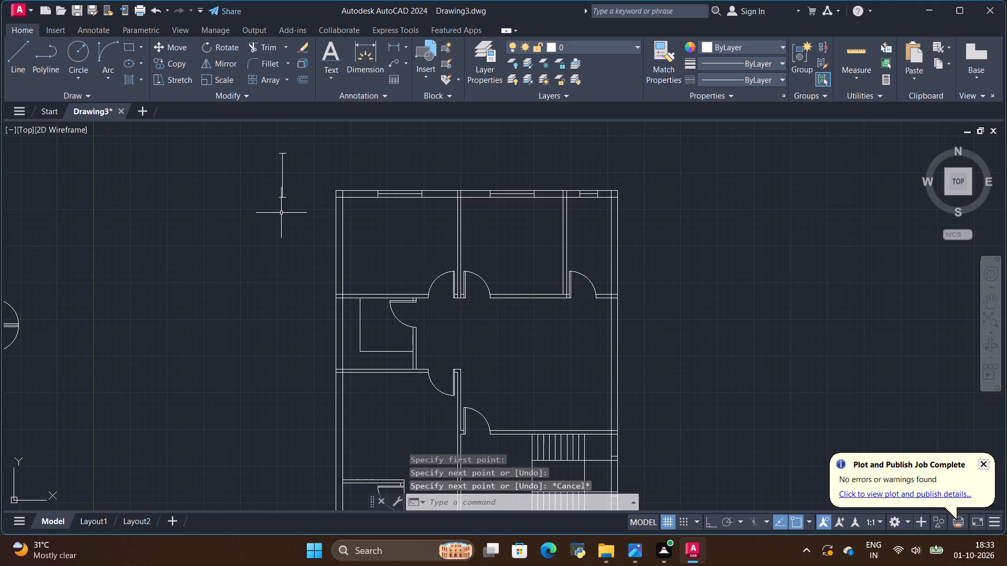
click(283, 179)
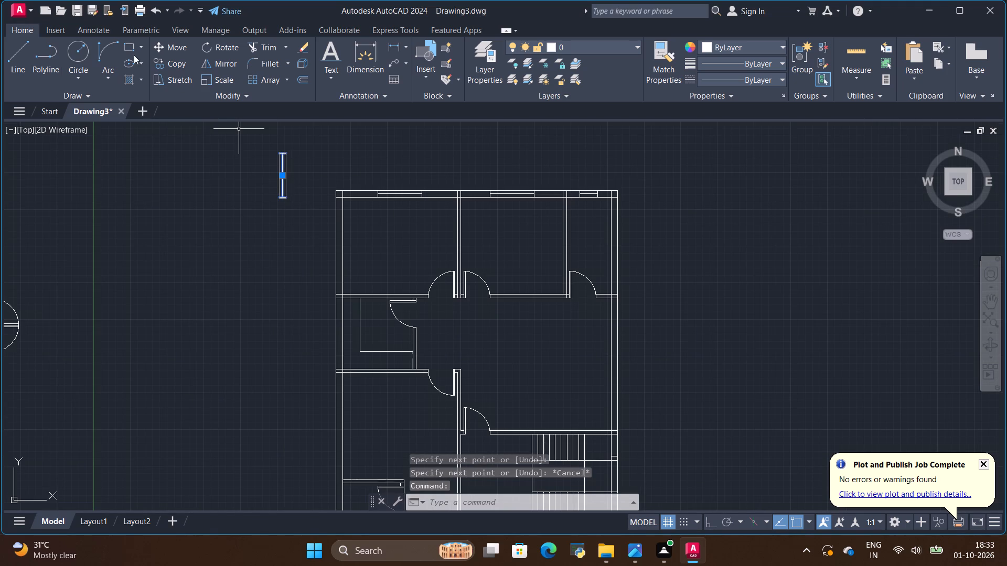
click(177, 65)
scroll(274, 180, up, 1)
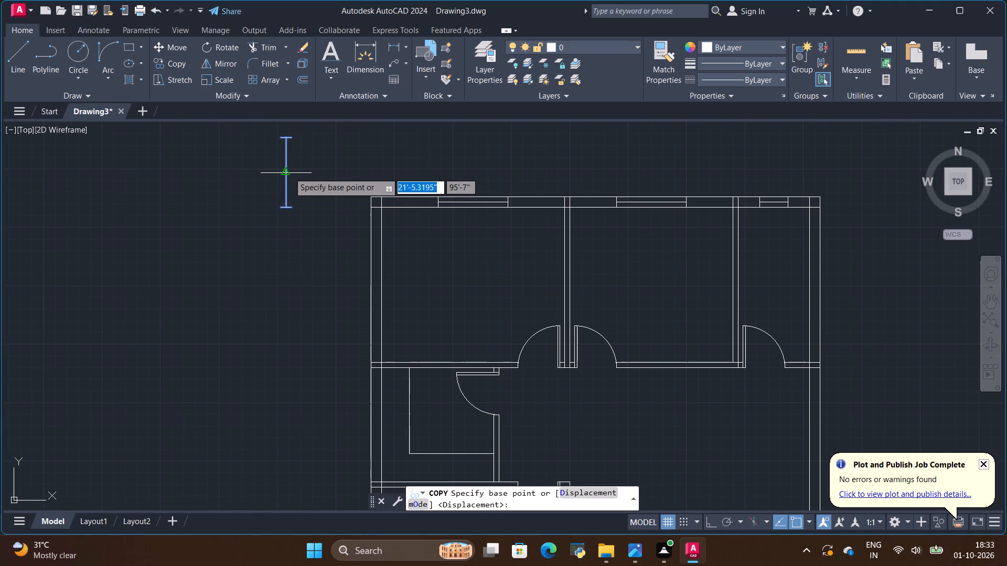
scroll(293, 177, up, 2)
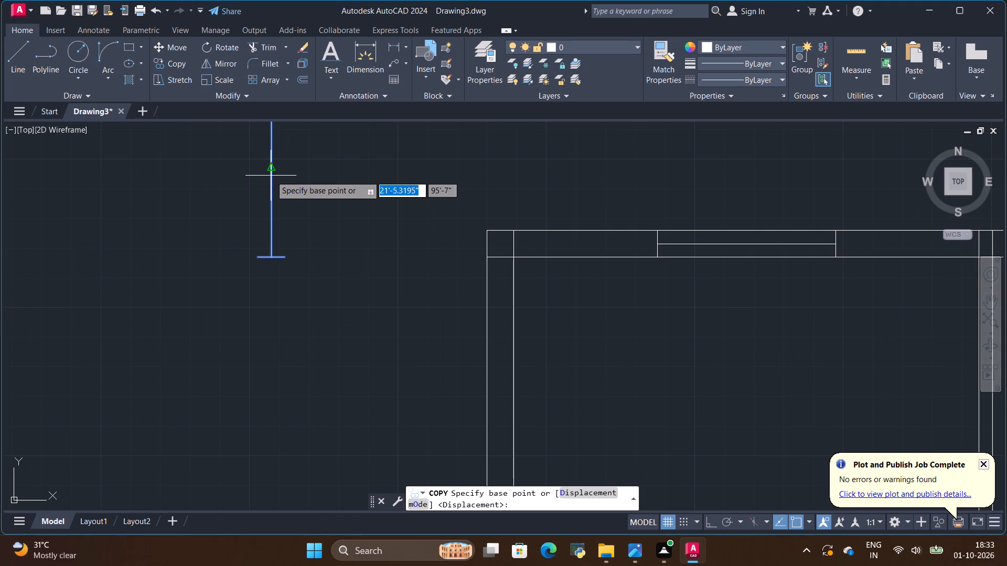
click(287, 169)
scroll(284, 279, down, 4)
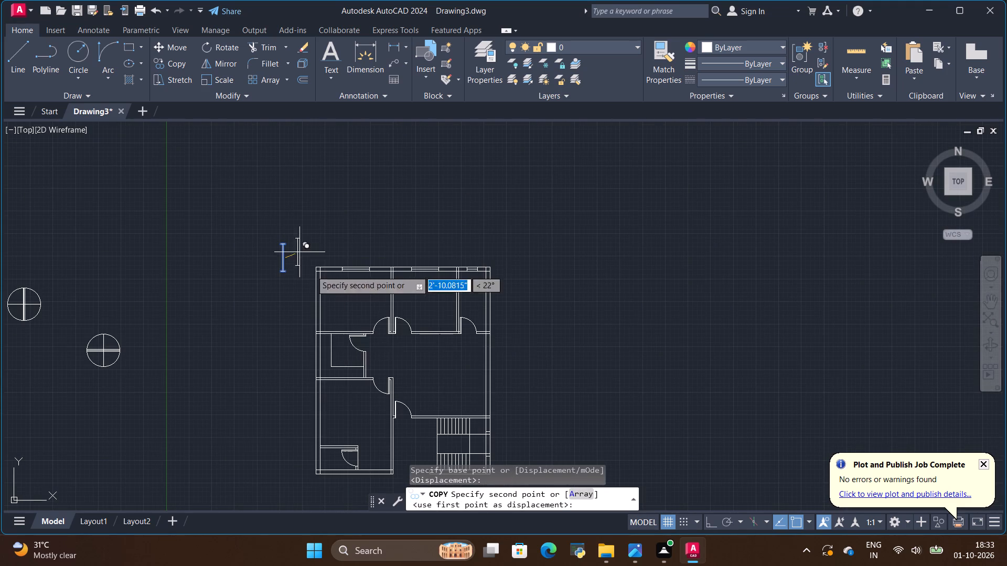
scroll(305, 362, up, 2)
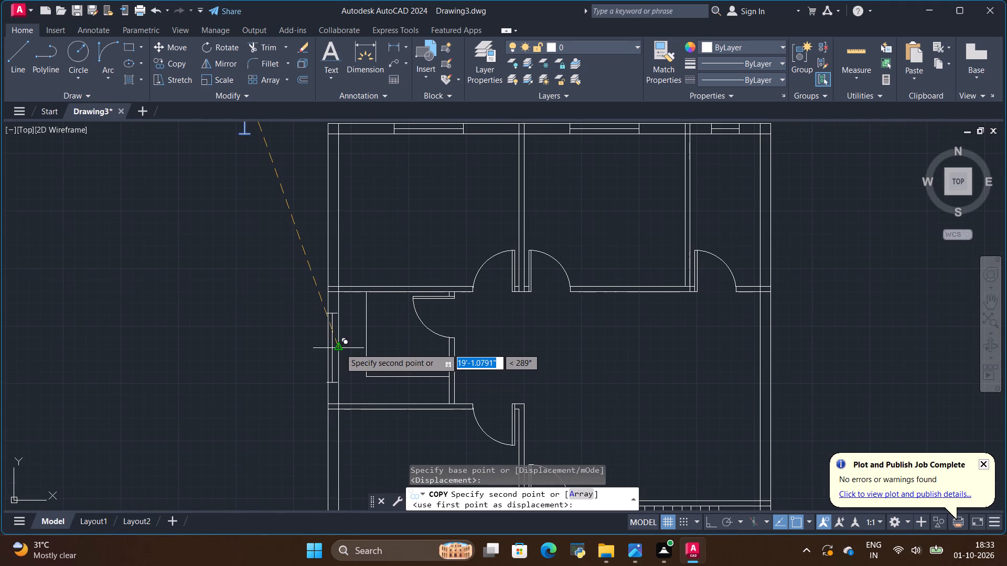
click(340, 348)
key(Escape)
scroll(291, 324, down, 2)
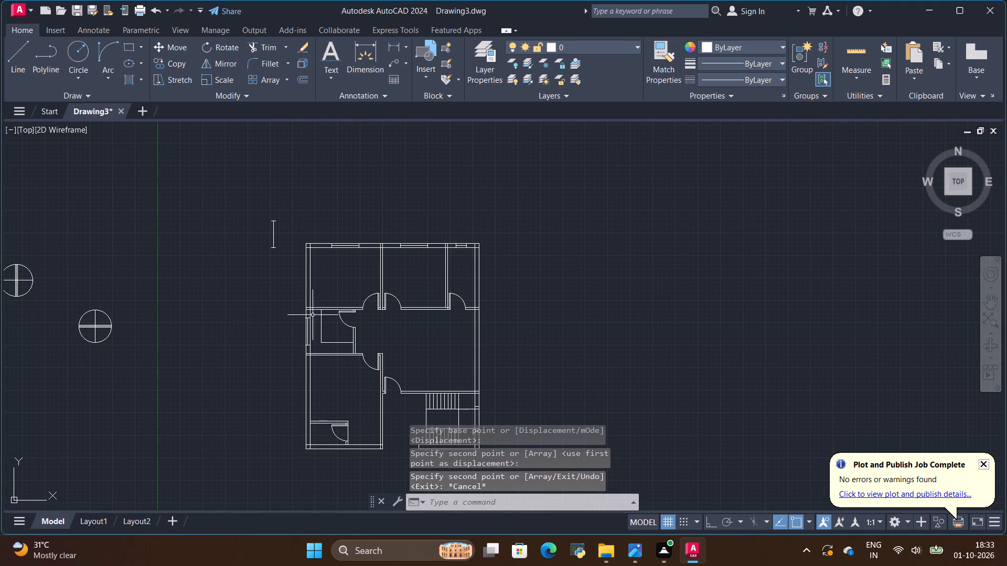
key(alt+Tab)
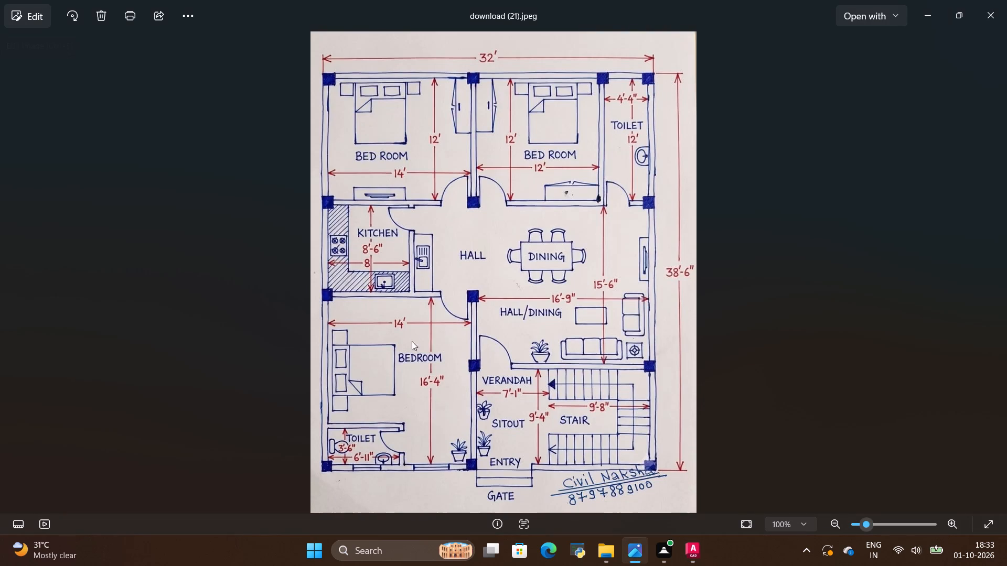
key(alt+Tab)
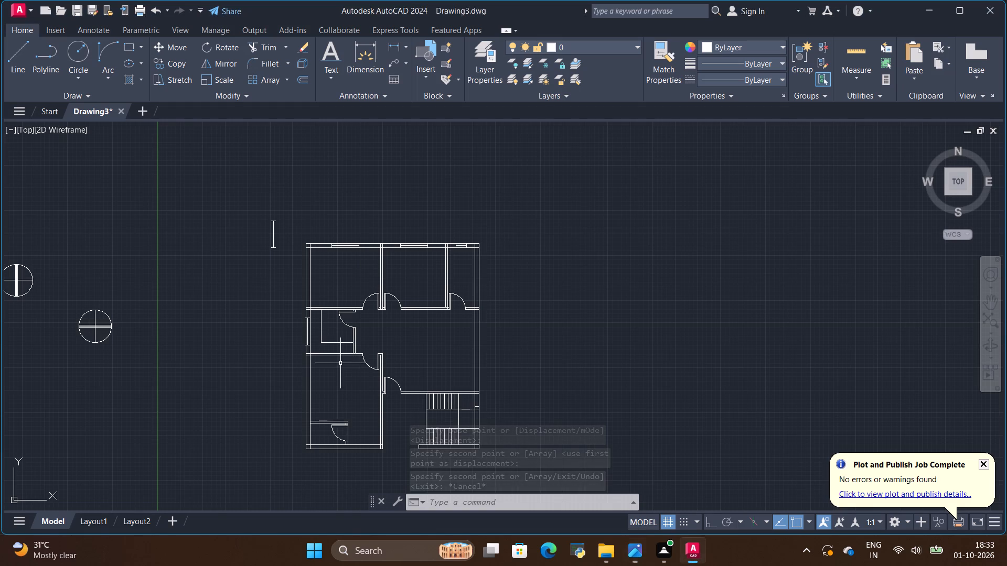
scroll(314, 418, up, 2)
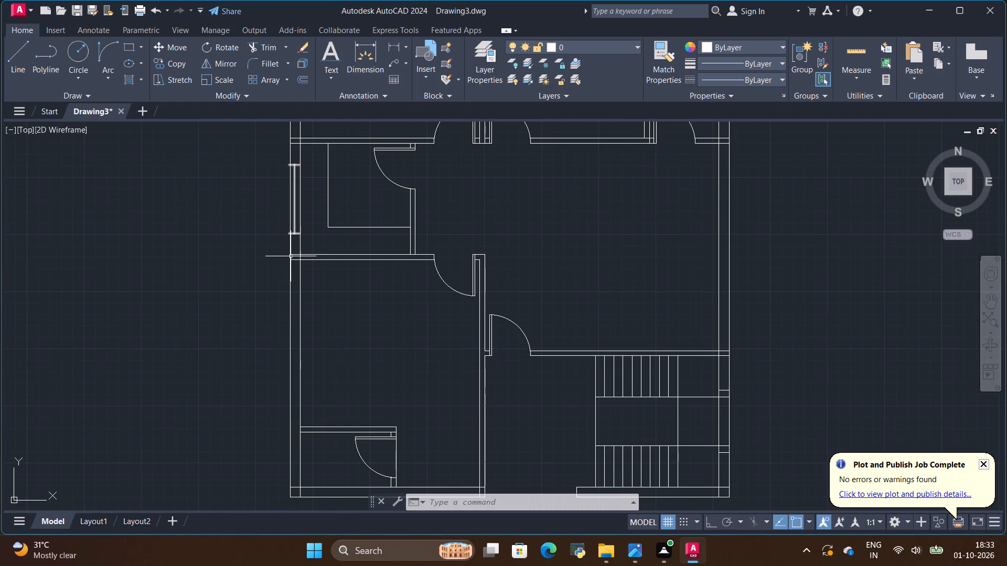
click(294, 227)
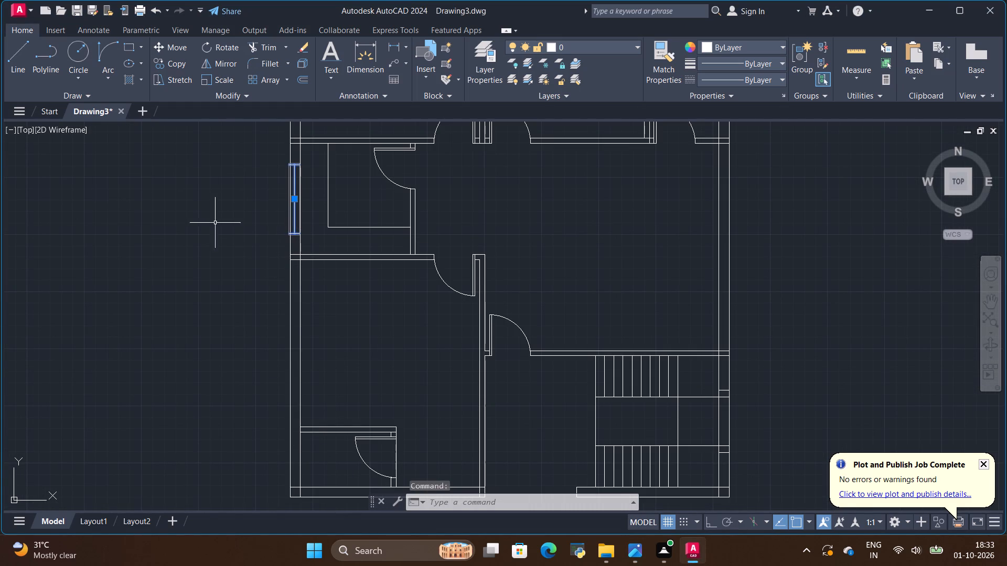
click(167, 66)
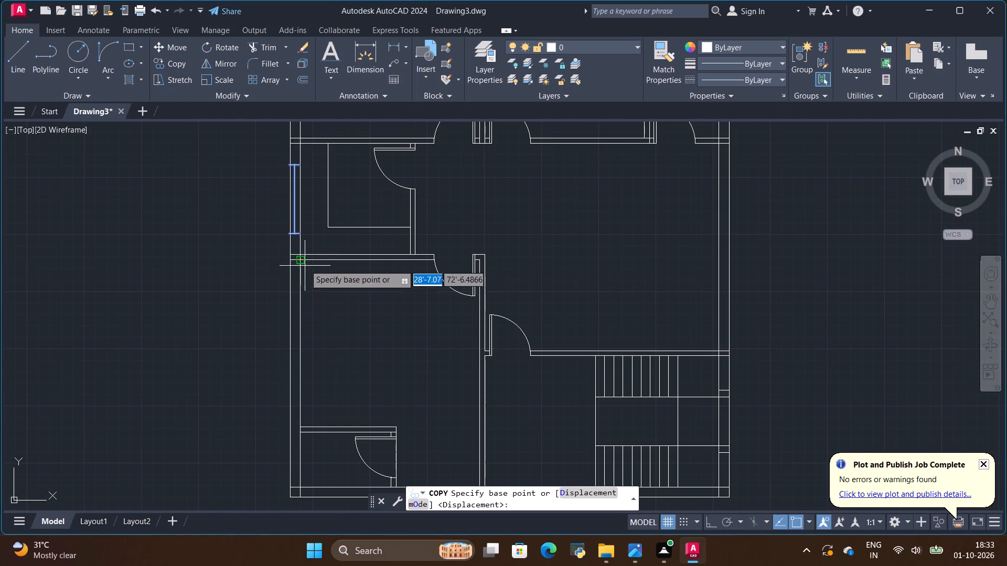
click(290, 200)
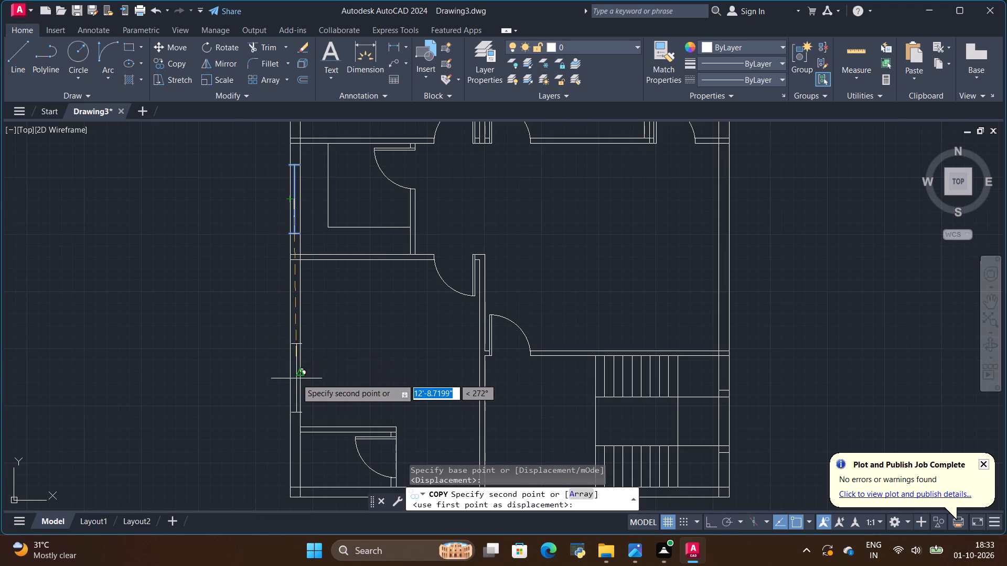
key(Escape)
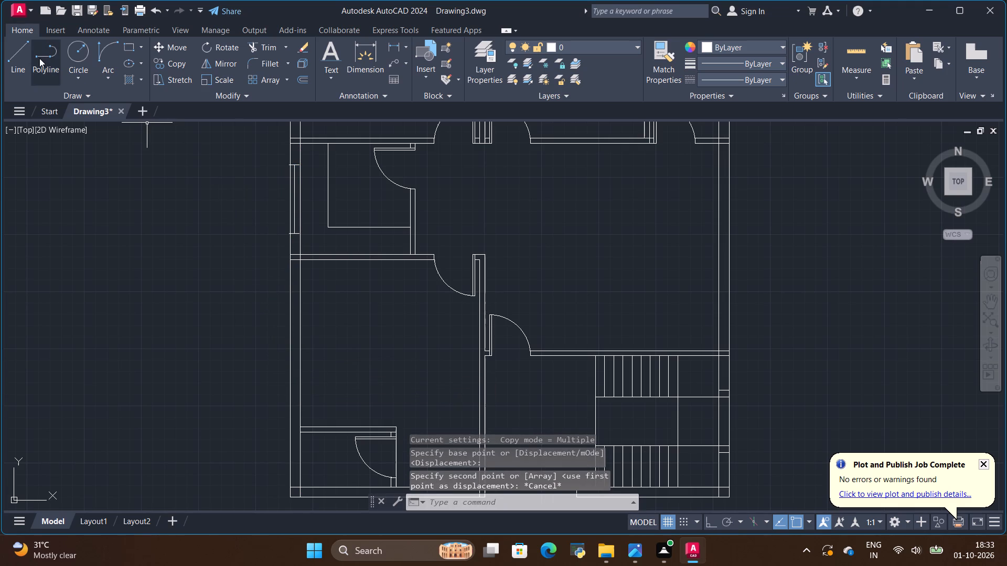
Draw a line along the lower-left room's inner exterior wall face, from its upper partition to the small corner room's partition.
click(8, 56)
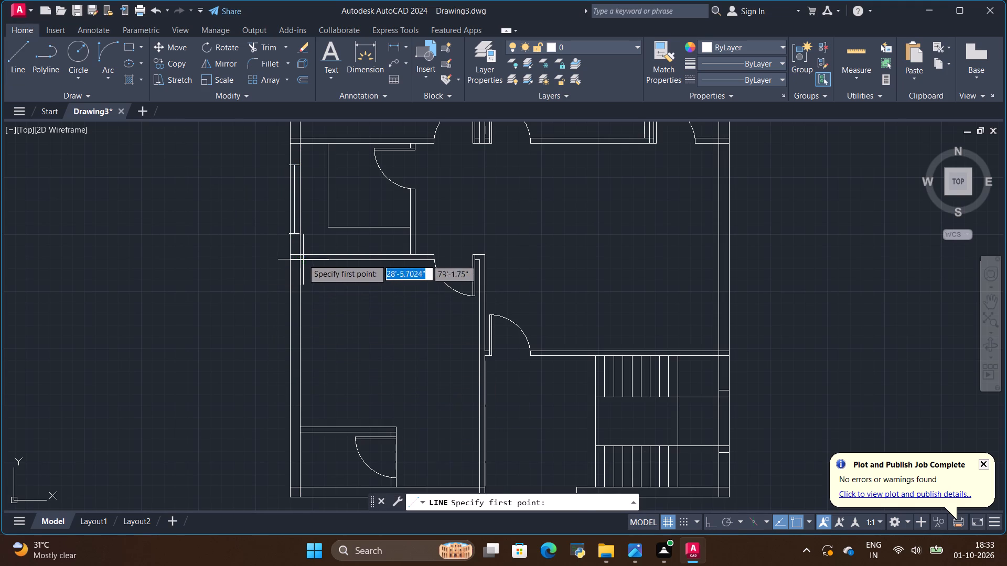
click(301, 258)
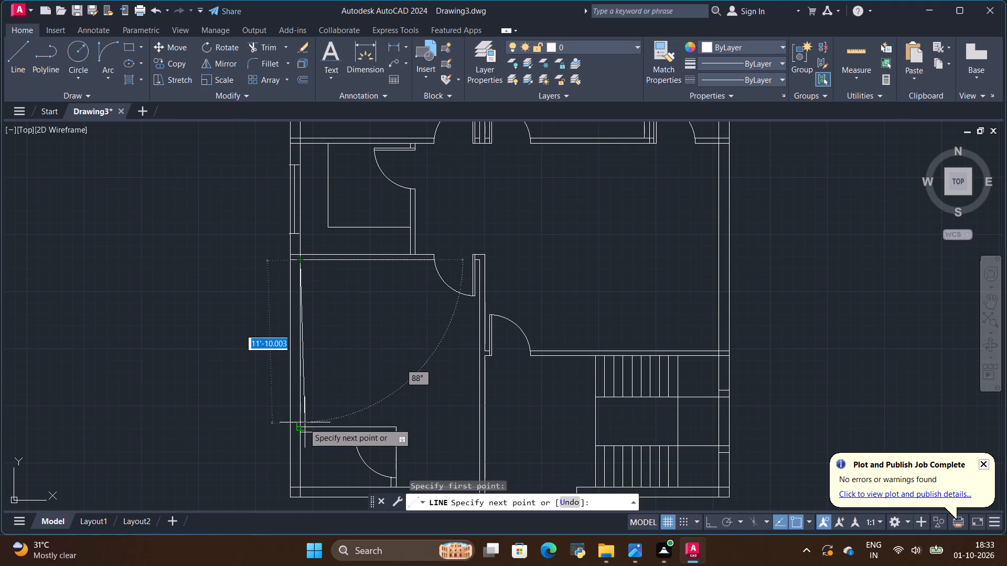
click(299, 429)
key(Escape)
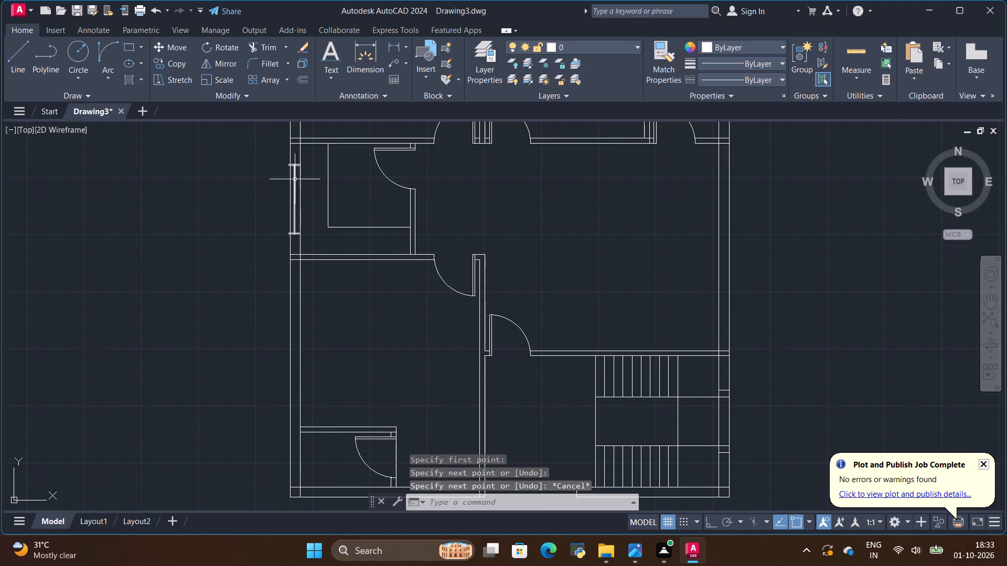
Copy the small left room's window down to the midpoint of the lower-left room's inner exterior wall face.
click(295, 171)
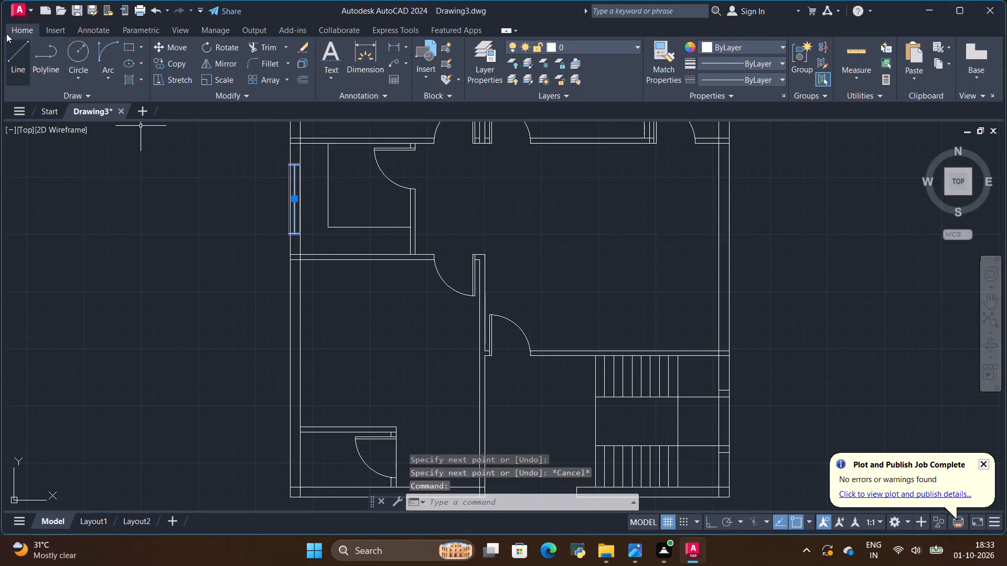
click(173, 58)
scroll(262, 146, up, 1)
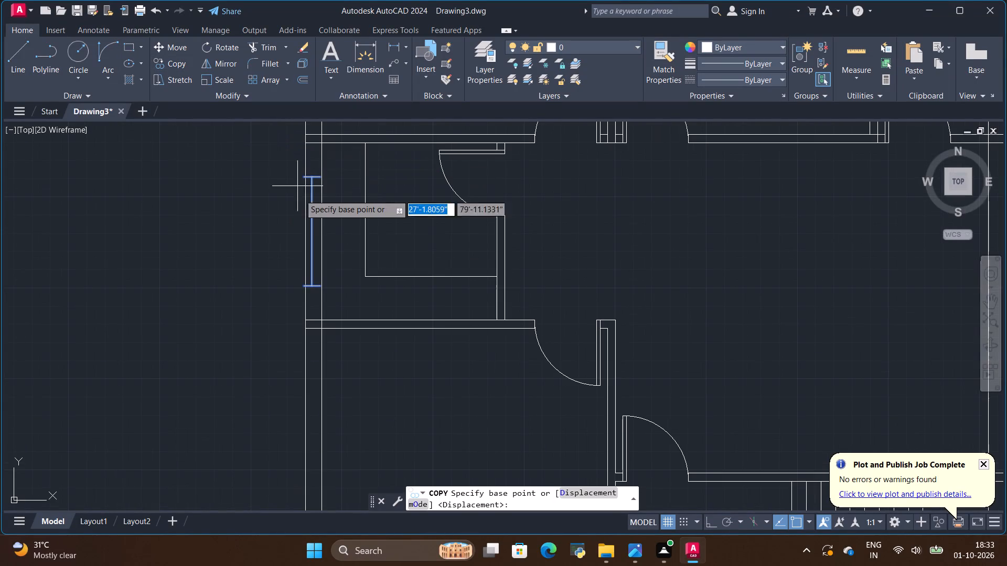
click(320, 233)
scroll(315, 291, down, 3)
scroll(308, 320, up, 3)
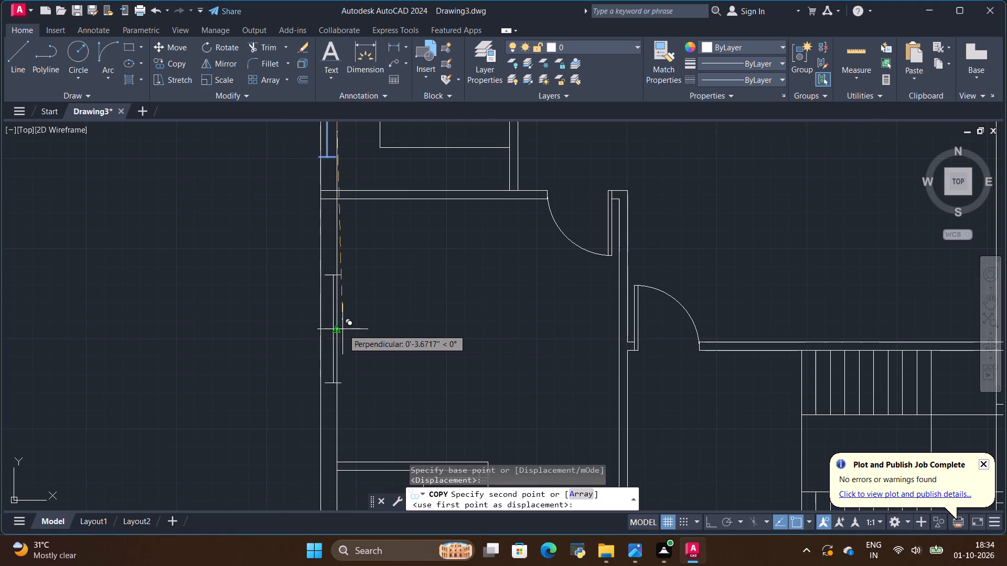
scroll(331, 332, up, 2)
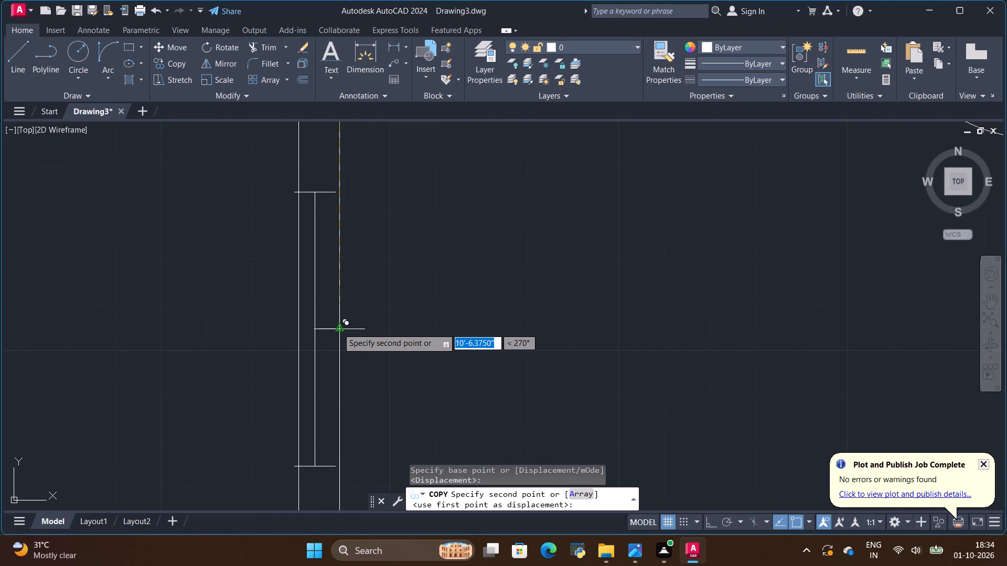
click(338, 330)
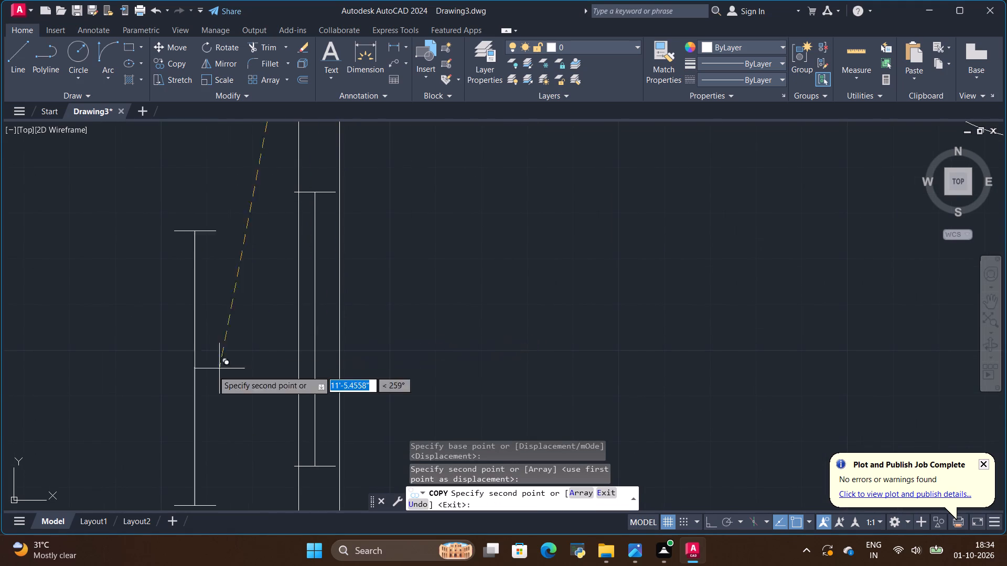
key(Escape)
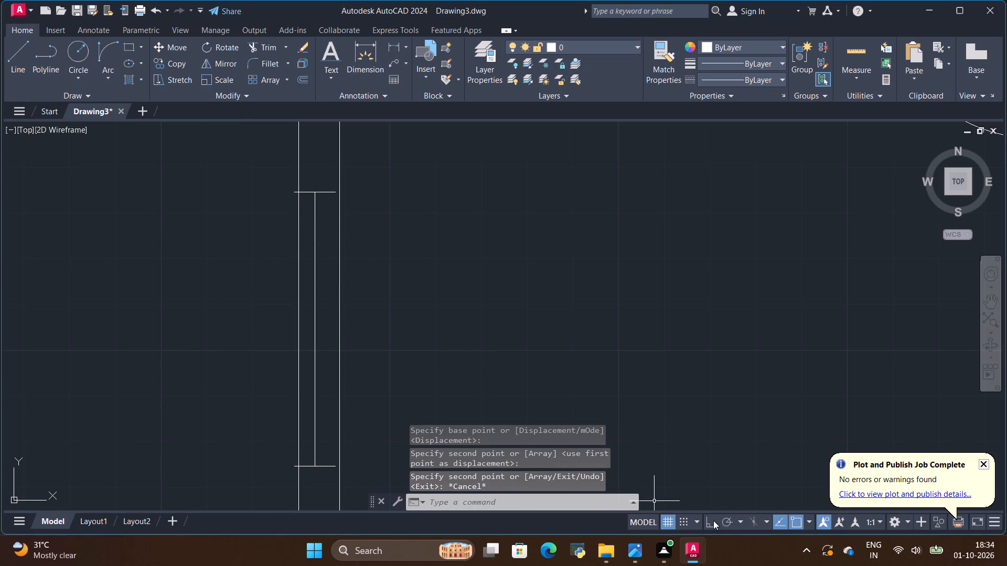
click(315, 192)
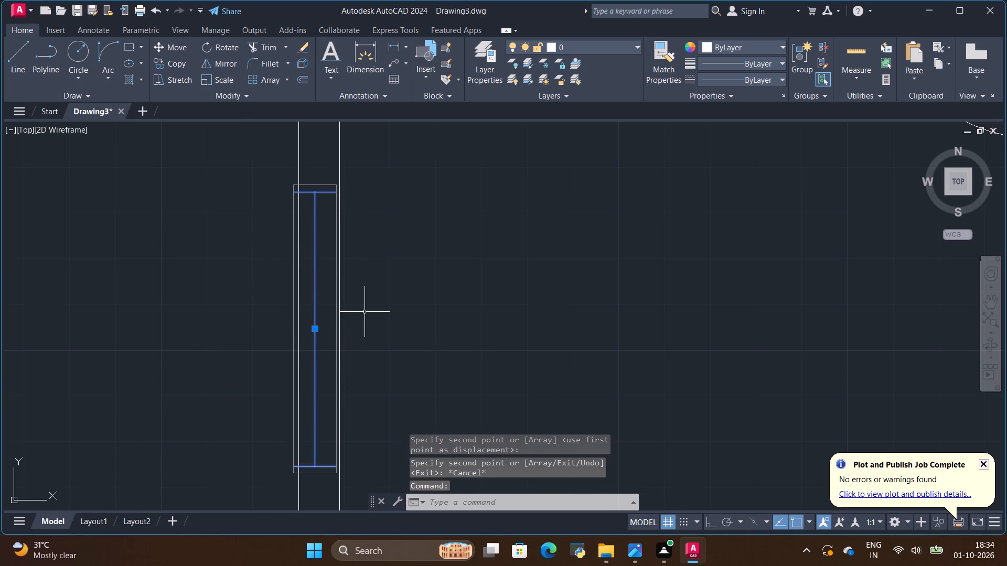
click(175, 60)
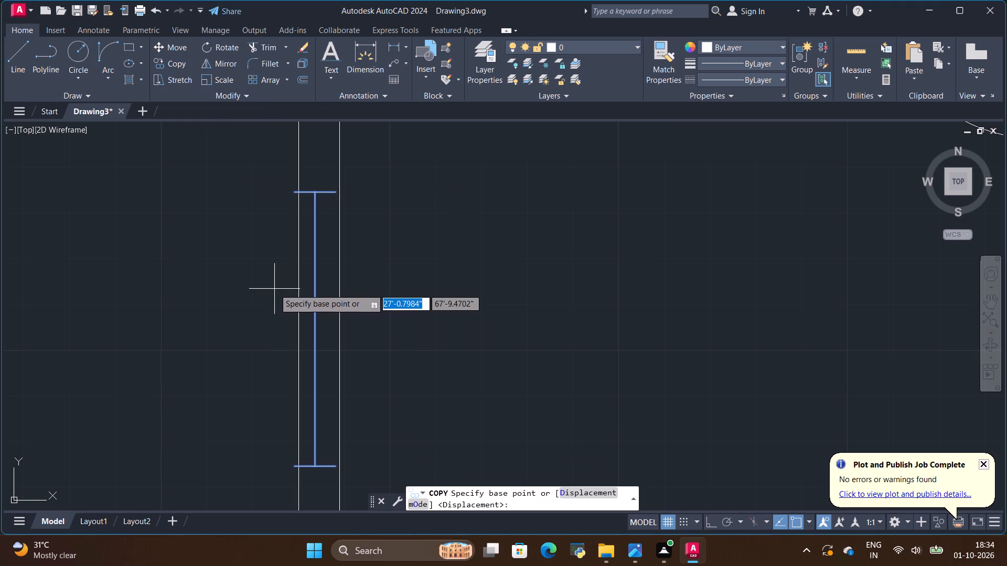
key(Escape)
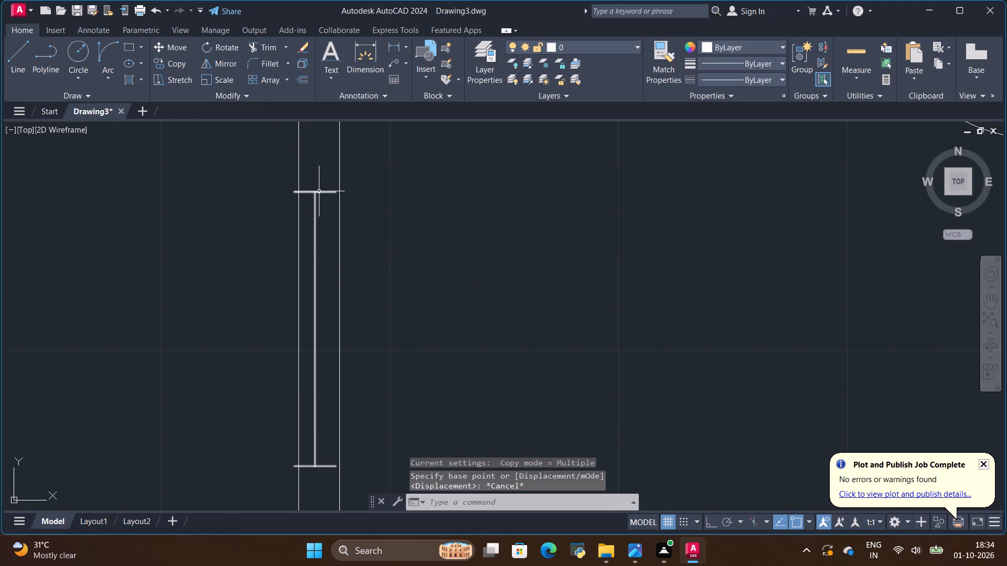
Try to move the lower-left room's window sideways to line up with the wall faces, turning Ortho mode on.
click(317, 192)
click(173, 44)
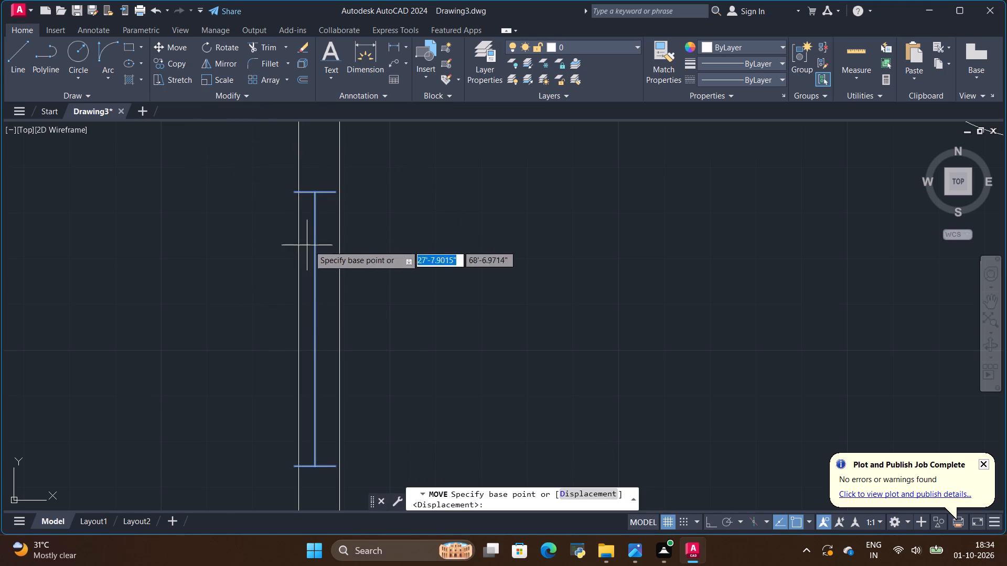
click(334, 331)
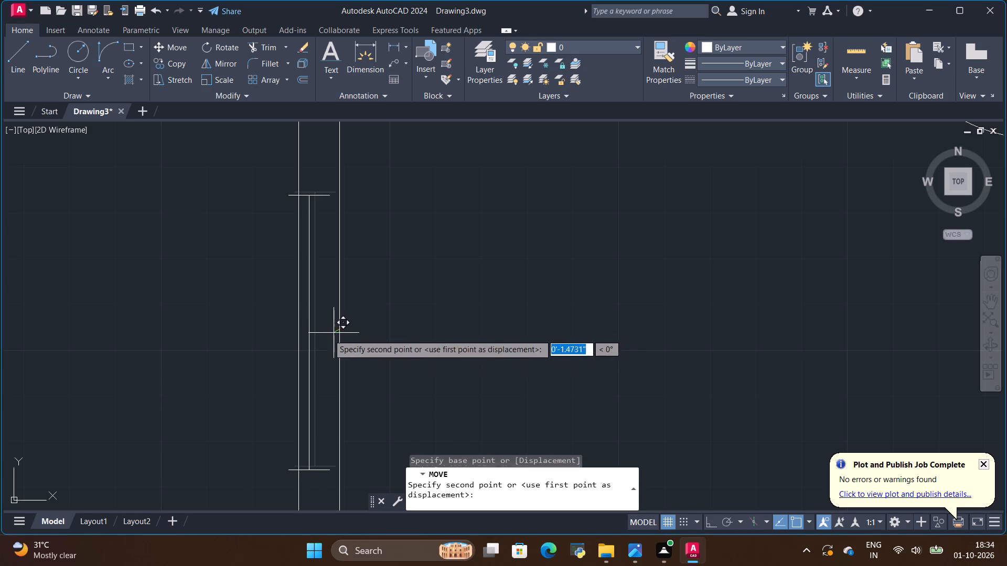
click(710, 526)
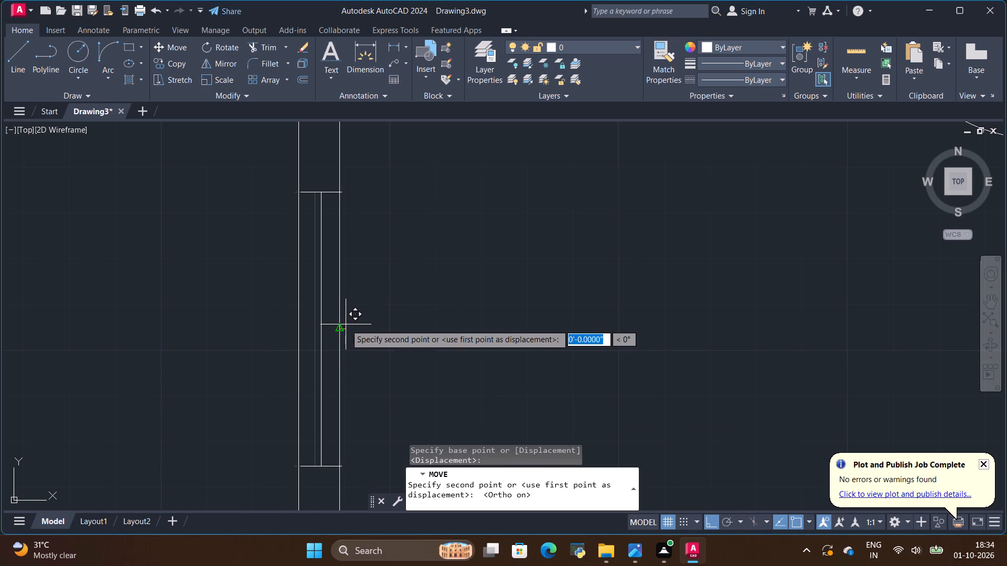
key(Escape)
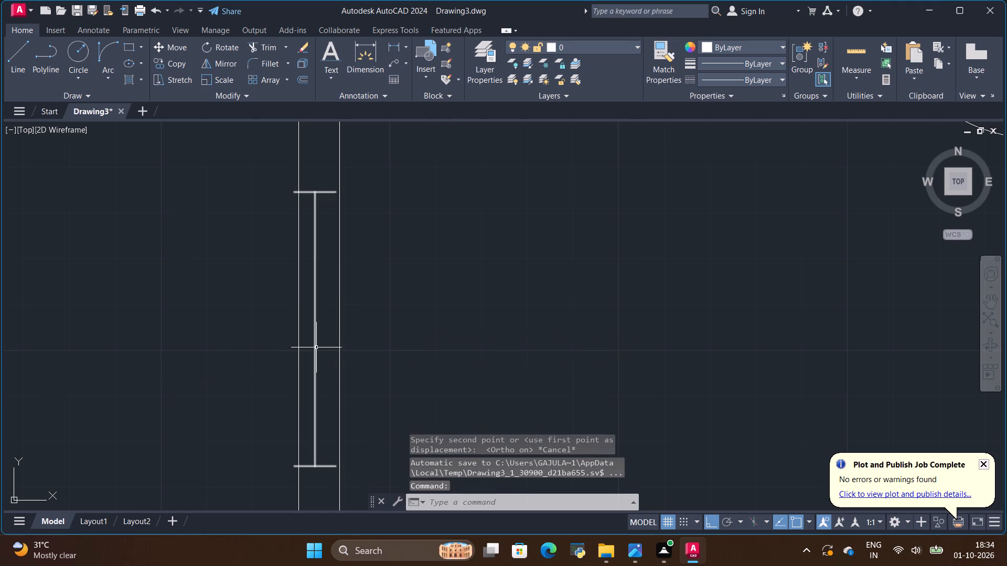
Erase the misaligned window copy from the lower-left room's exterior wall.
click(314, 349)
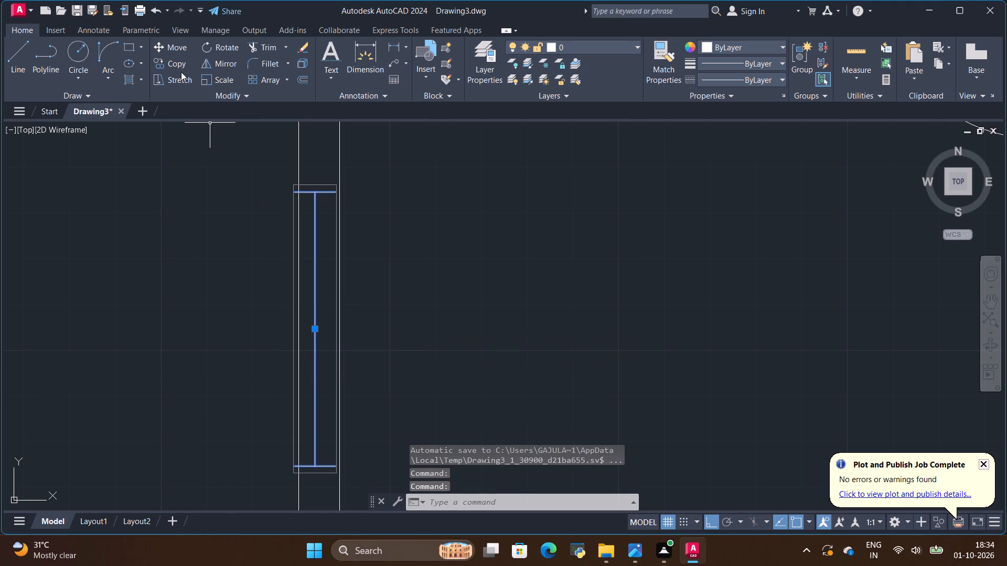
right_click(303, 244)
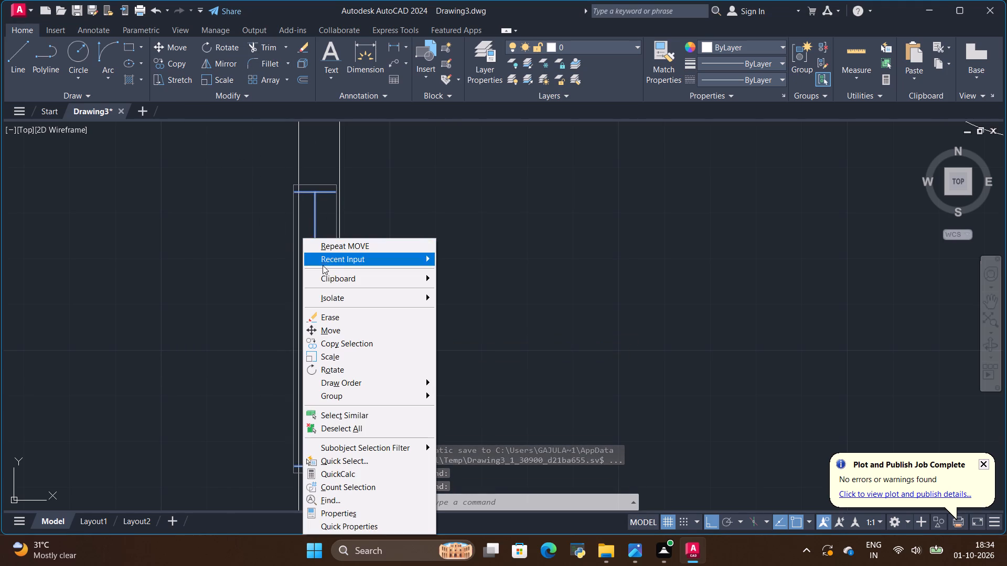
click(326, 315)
Copy the small left room's window straight down to the middle of the lower-left room's exterior wall.
scroll(336, 370, down, 1)
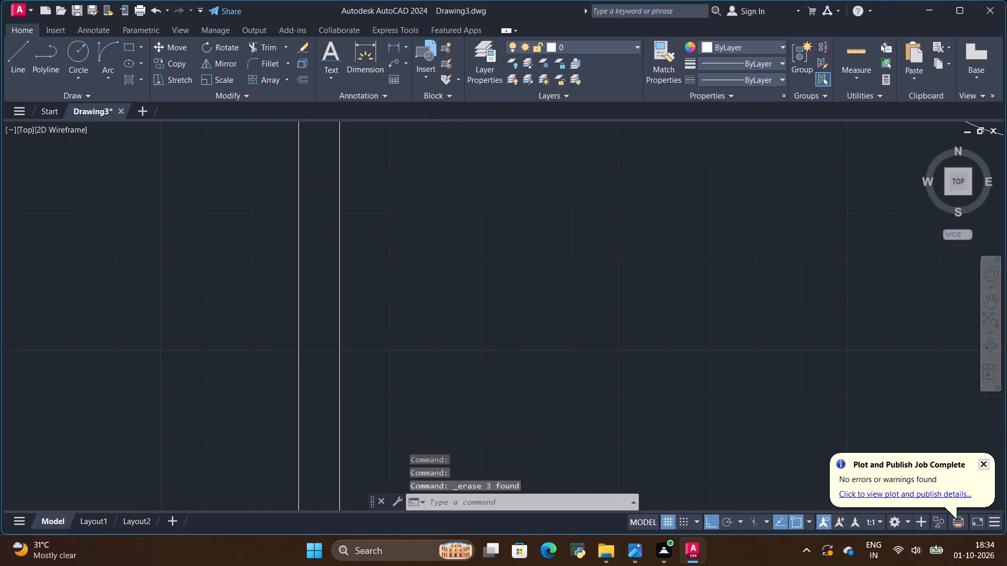
scroll(336, 370, down, 2)
scroll(338, 216, up, 1)
click(328, 217)
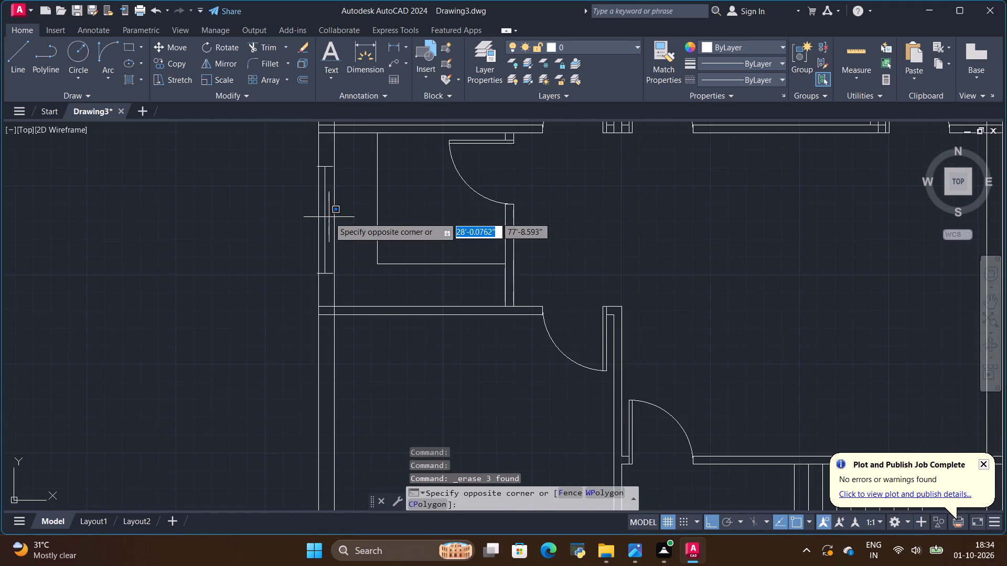
click(329, 217)
click(326, 223)
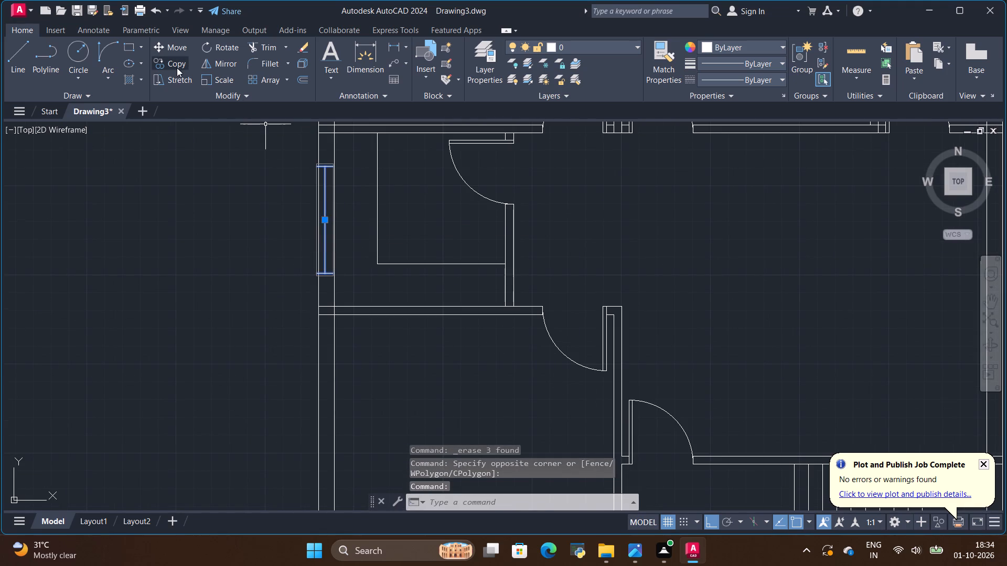
click(176, 65)
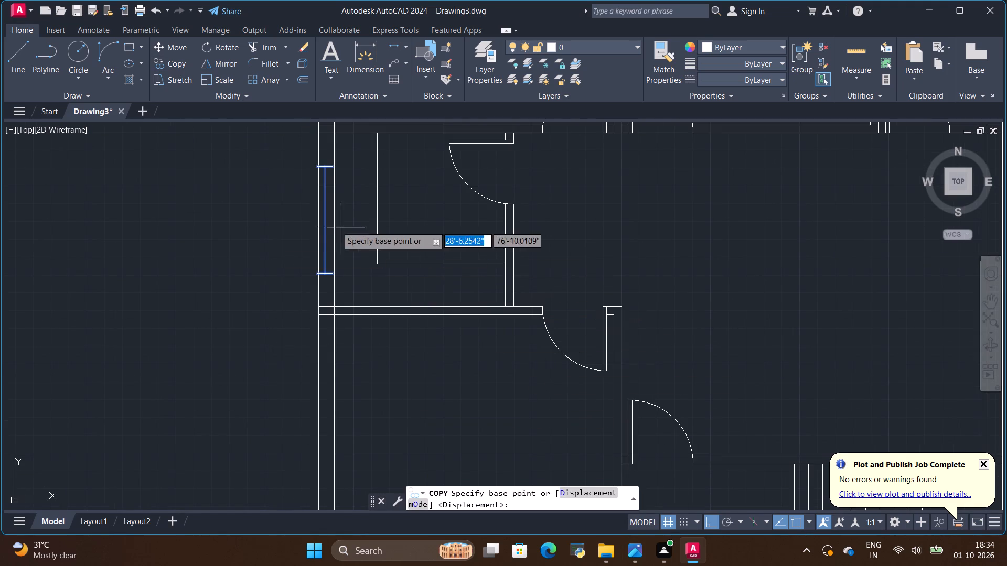
click(337, 213)
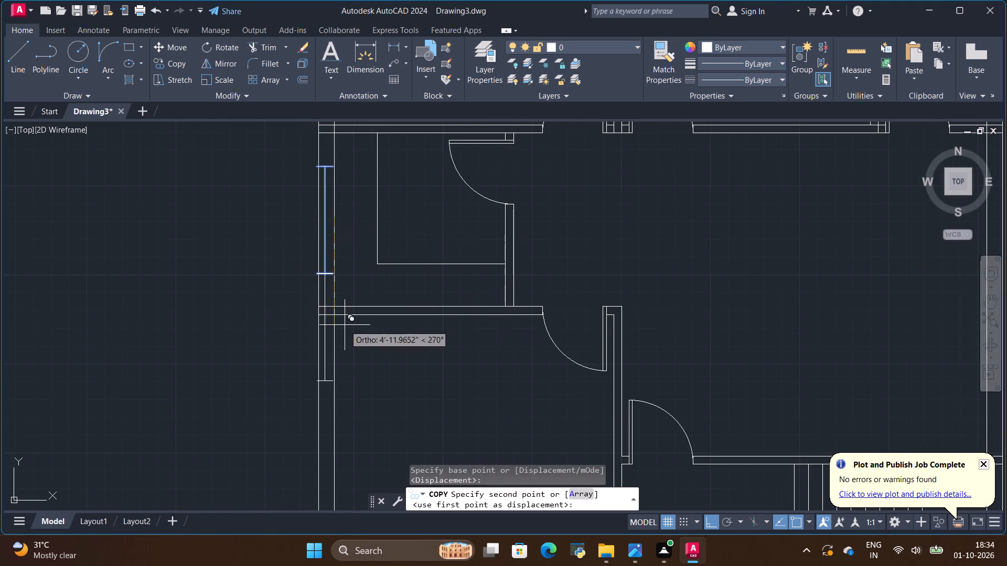
scroll(346, 317, down, 3)
scroll(347, 331, up, 2)
click(331, 375)
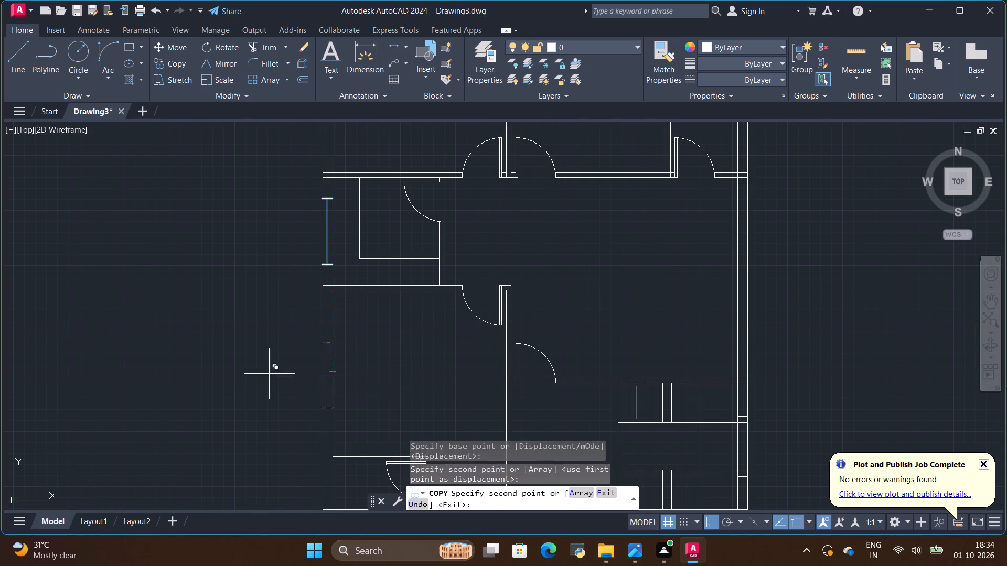
key(Escape)
Examine the hand-drawn reference image for the windows on the bottom wall of the lower-left bedroom and toilet, comparing it with the drawn plan.
scroll(195, 365, down, 2)
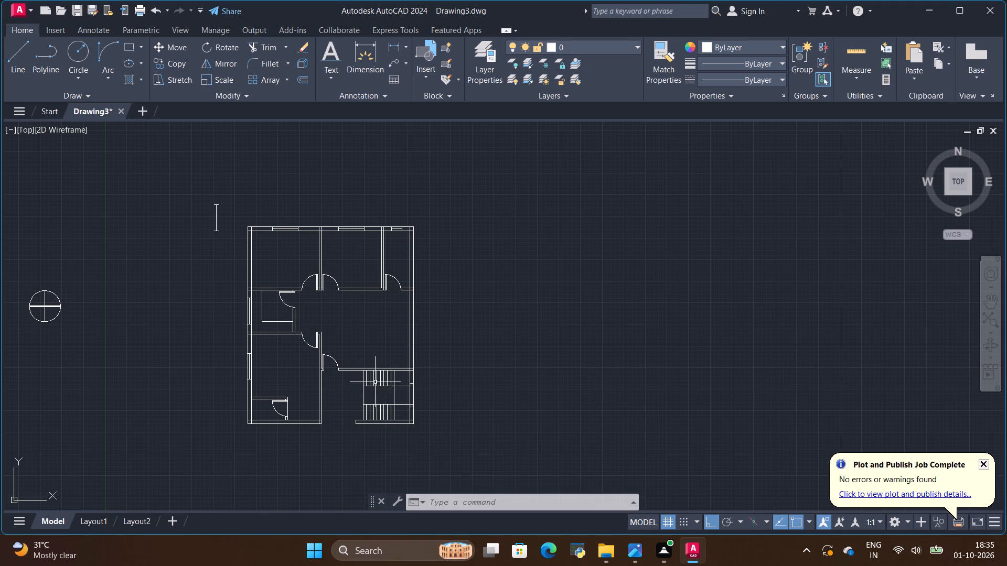
scroll(352, 366, up, 2)
key(alt+Tab)
scroll(404, 304, down, 2)
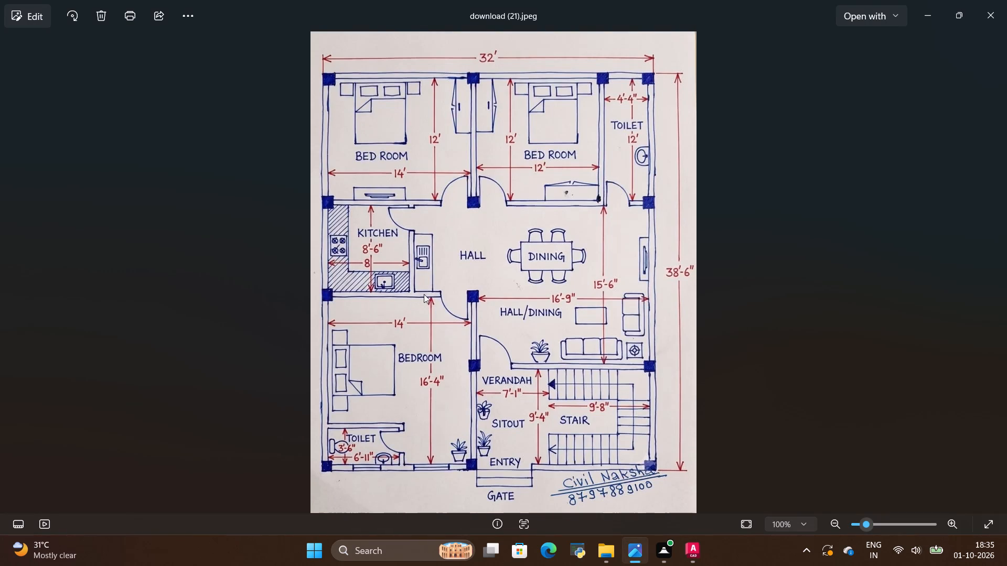
scroll(387, 394, up, 2)
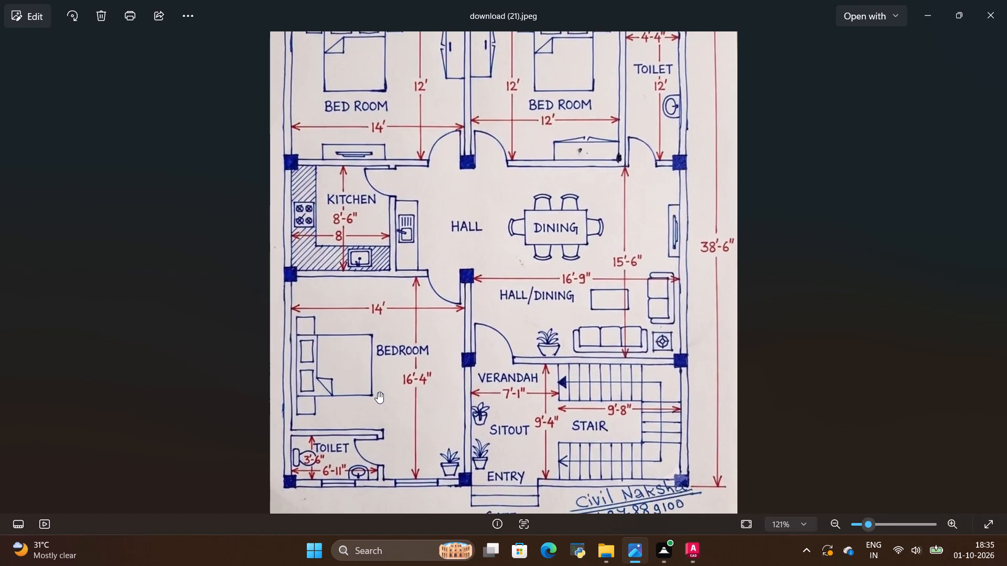
scroll(390, 428, down, 1)
scroll(363, 488, up, 3)
scroll(307, 492, up, 3)
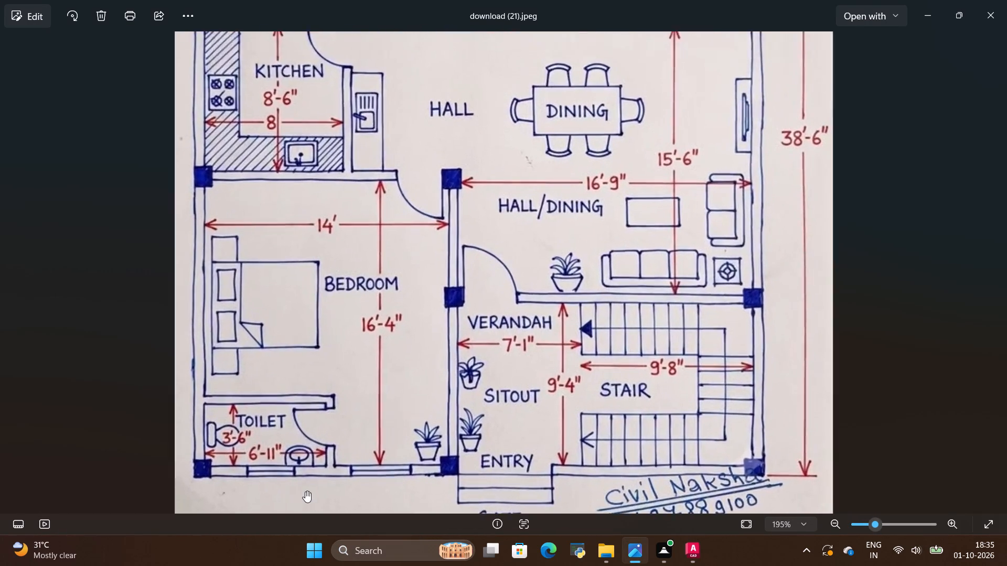
scroll(242, 476, up, 2)
scroll(245, 472, down, 3)
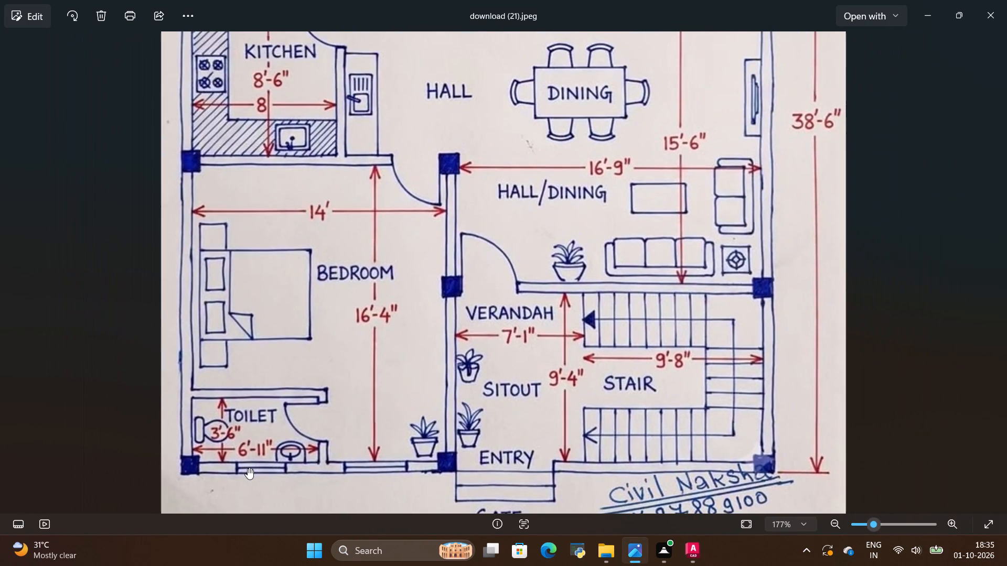
key(alt+Tab)
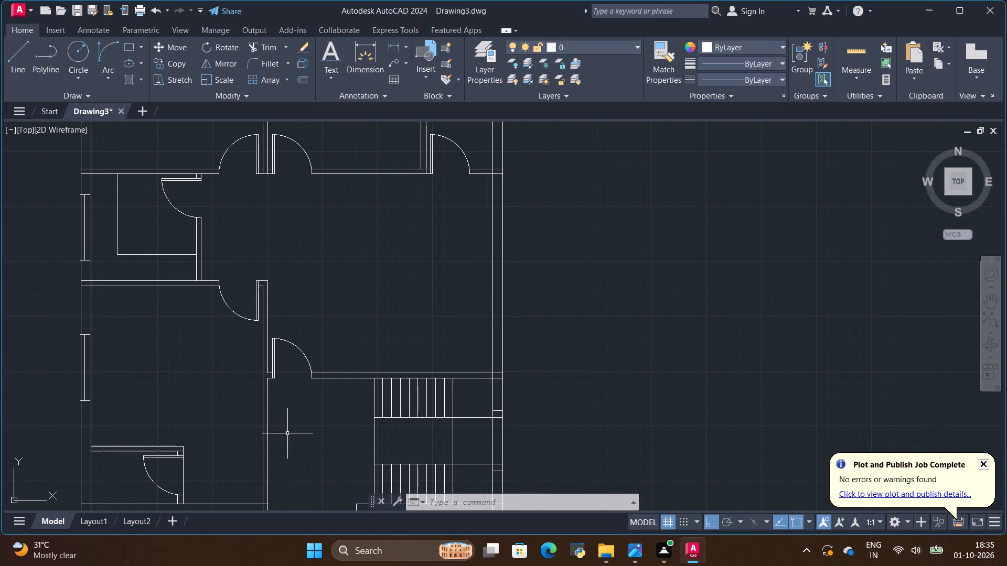
scroll(308, 411, down, 2)
scroll(197, 471, up, 2)
scroll(268, 426, up, 1)
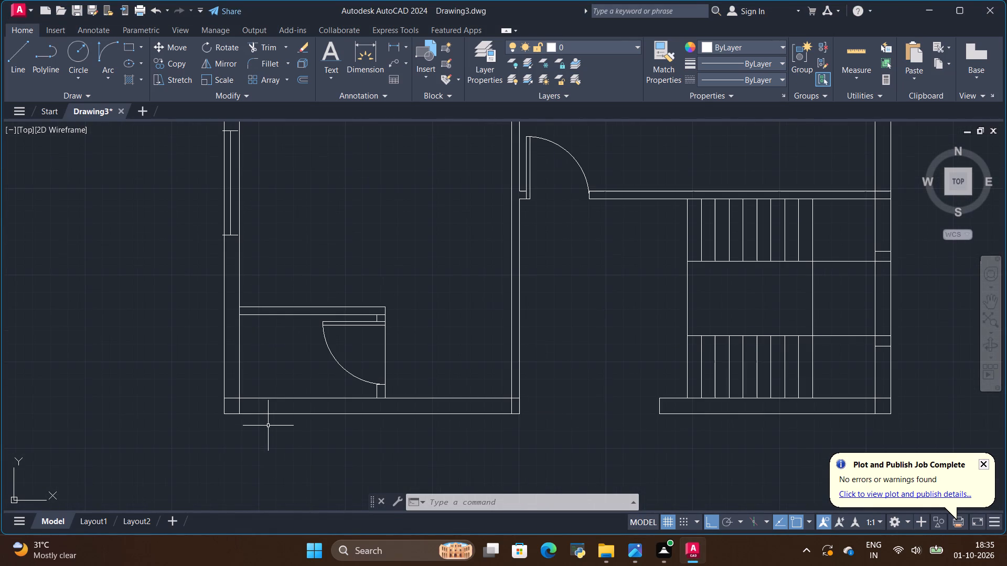
scroll(269, 426, down, 3)
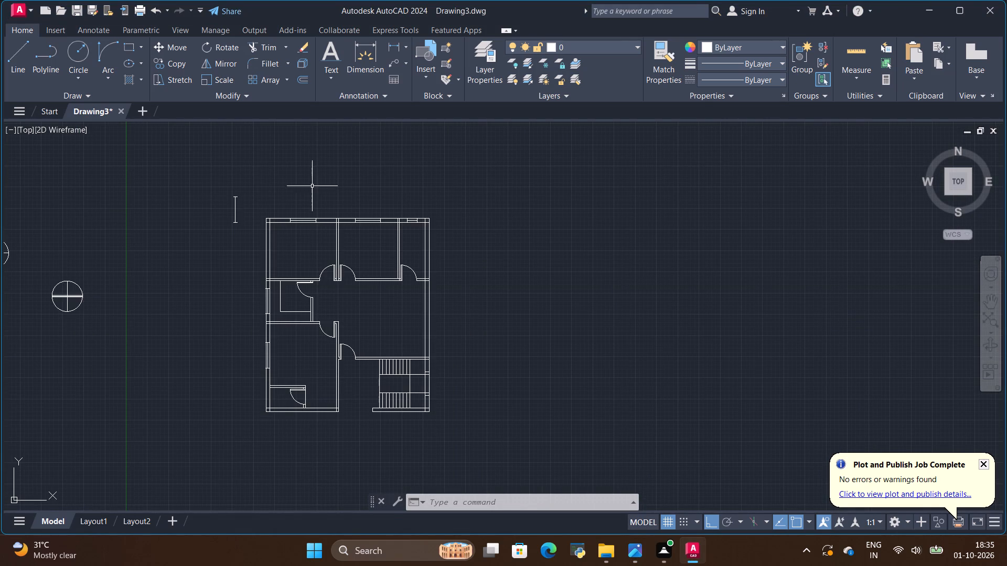
key(alt+Tab)
key(alt+Tab)
Copy the narrow top-right room's window to the bottom exterior wall at the house's lower-left outer corner, turning Ortho mode off.
scroll(416, 226, up, 2)
scroll(404, 208, down, 2)
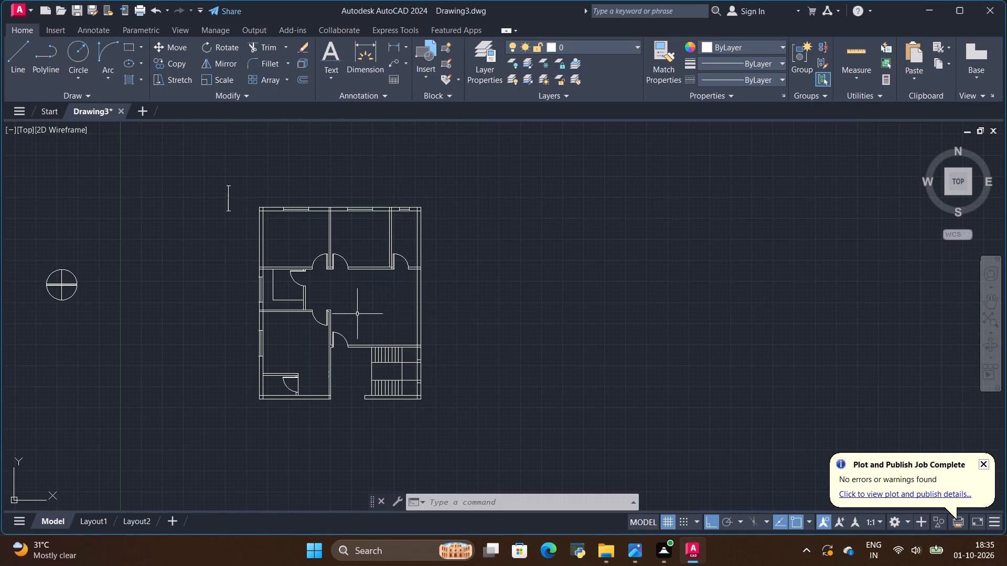
scroll(406, 193, up, 3)
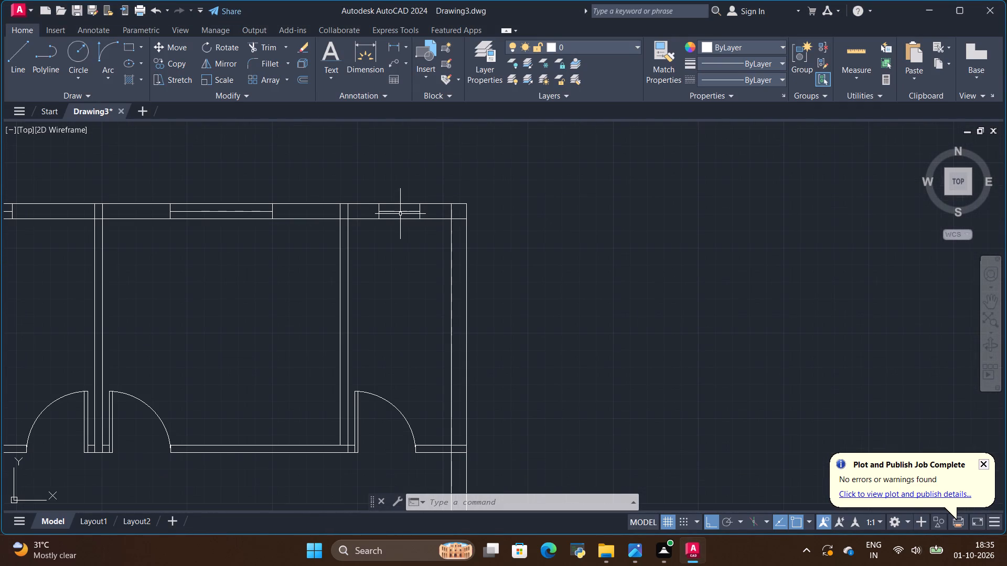
click(400, 213)
click(167, 62)
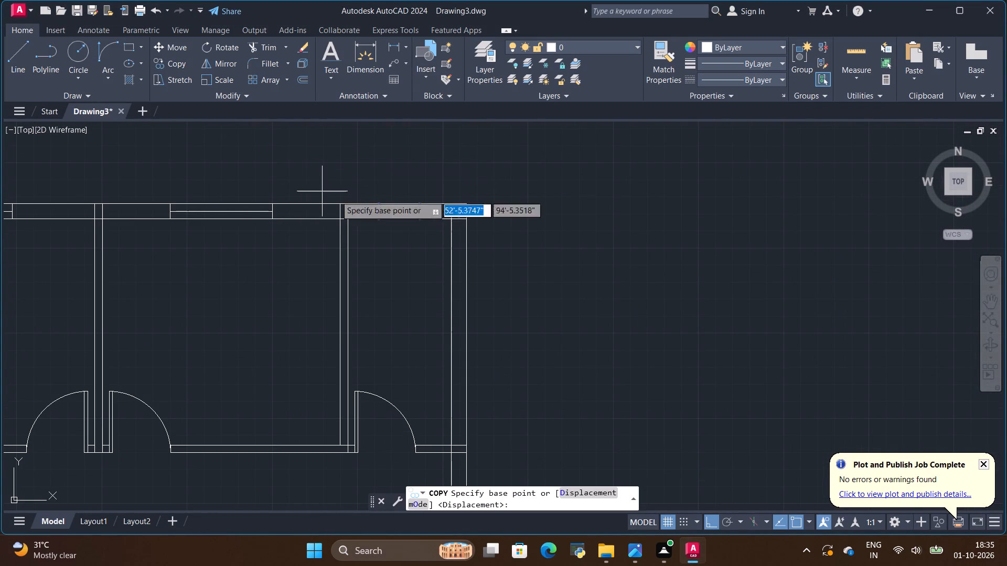
drag(378, 222, 332, 278)
scroll(426, 301, down, 4)
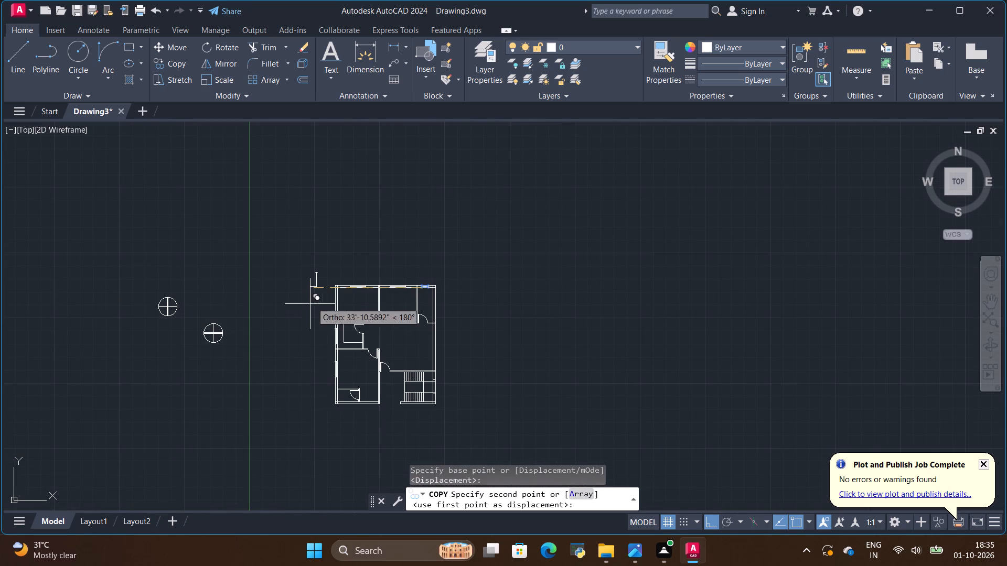
scroll(351, 458, up, 1)
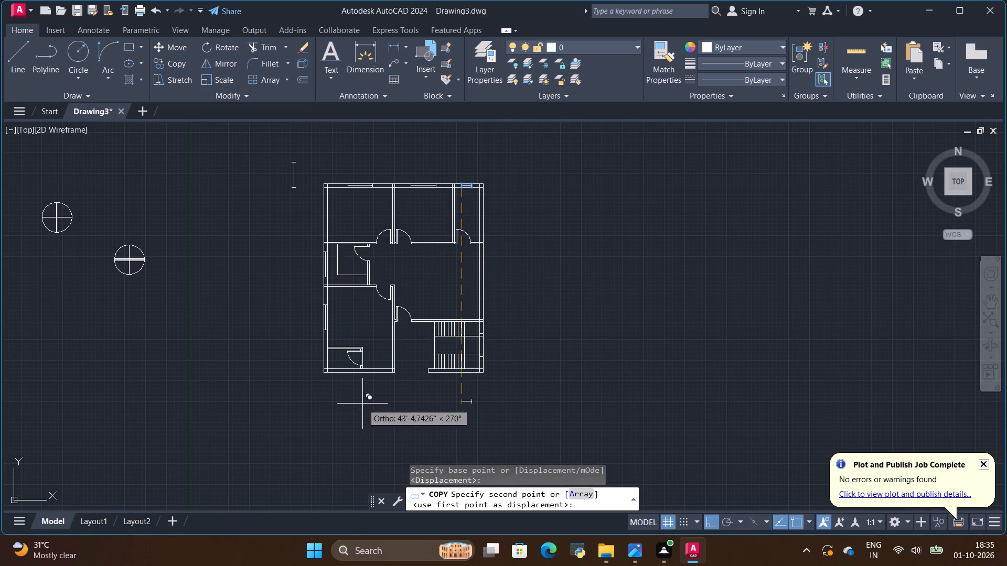
click(712, 524)
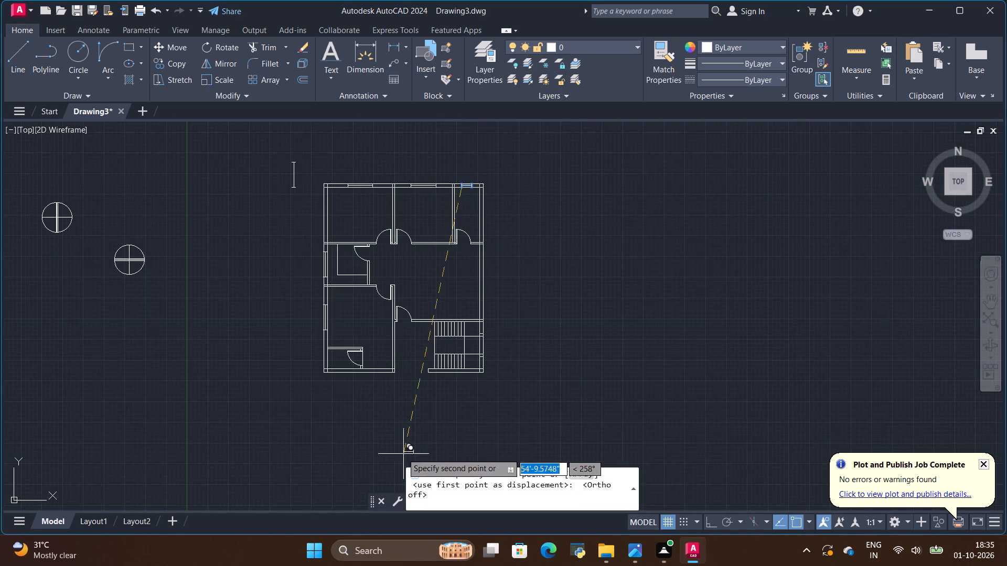
scroll(312, 410, up, 1)
scroll(346, 358, up, 3)
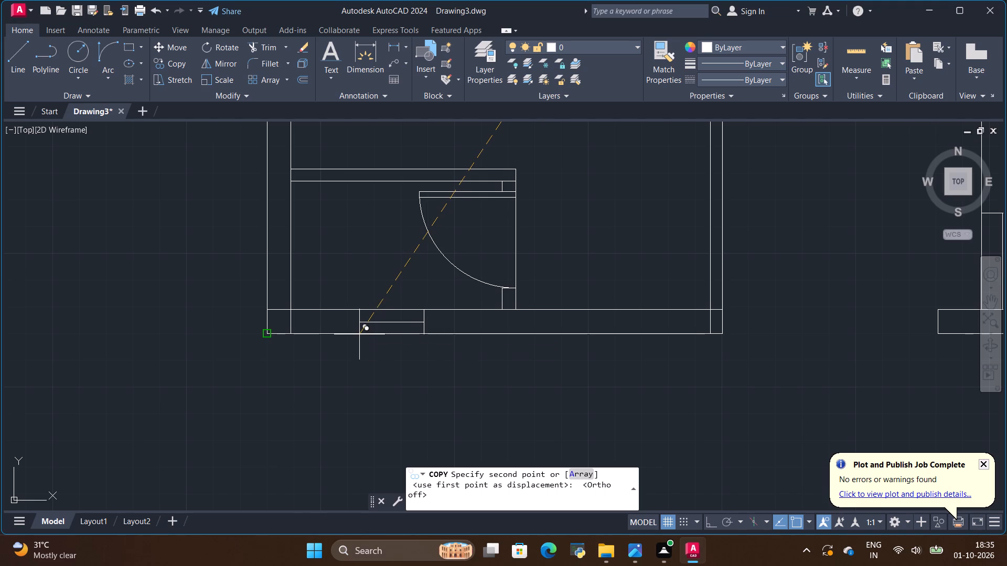
scroll(359, 335, up, 2)
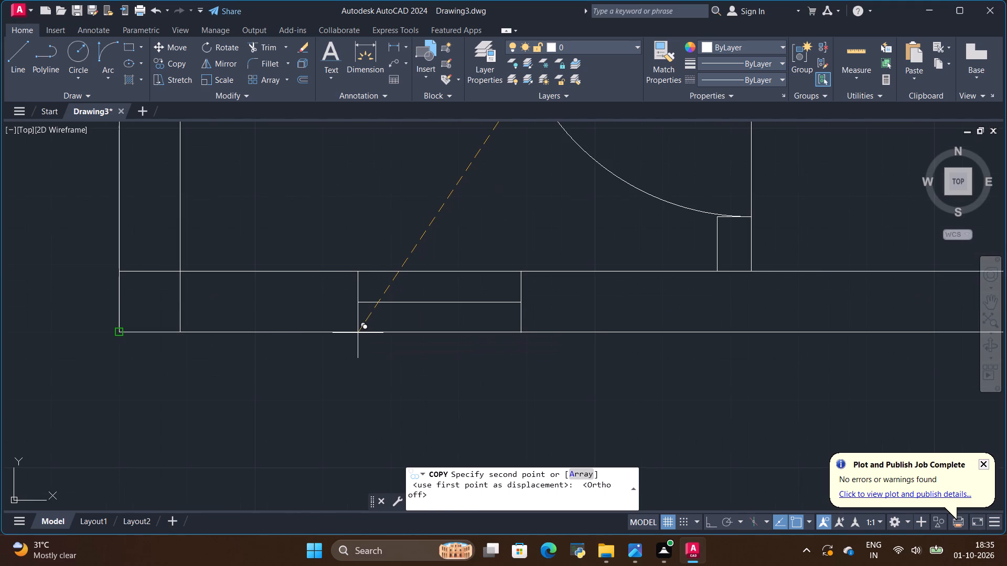
click(358, 333)
key(Escape)
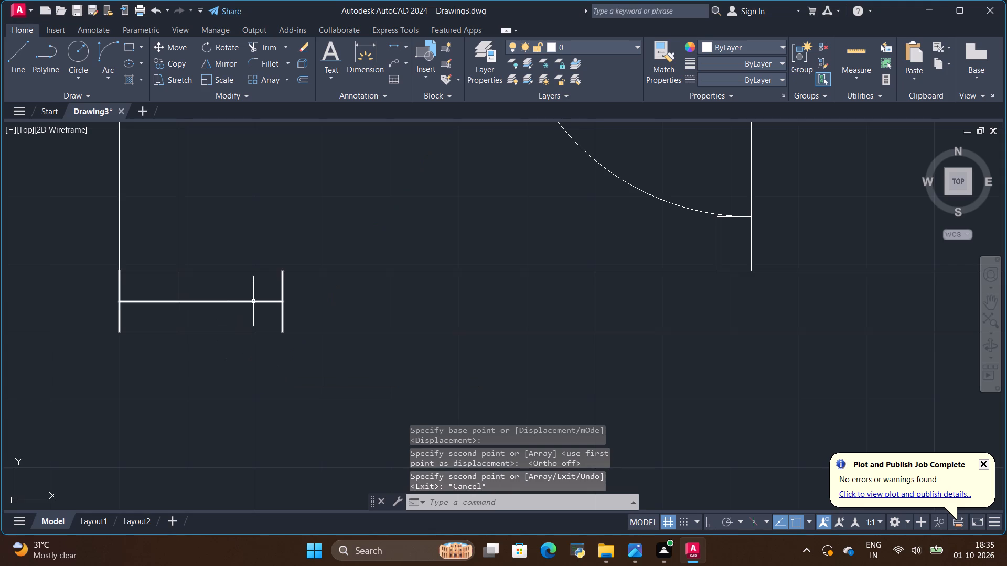
Move the copied window along the bottom exterior wall to about the middle of the small corner room.
click(259, 304)
click(263, 301)
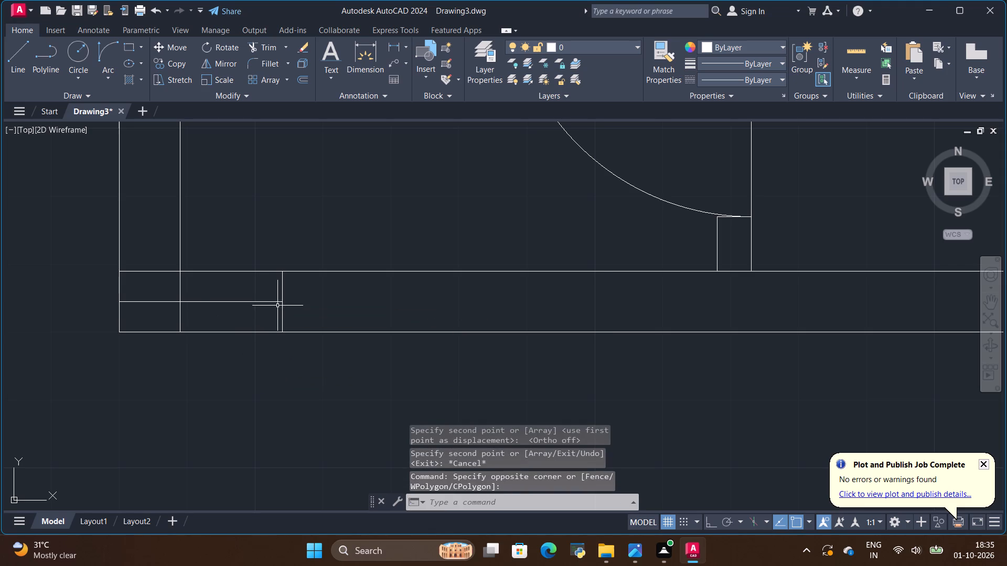
click(278, 302)
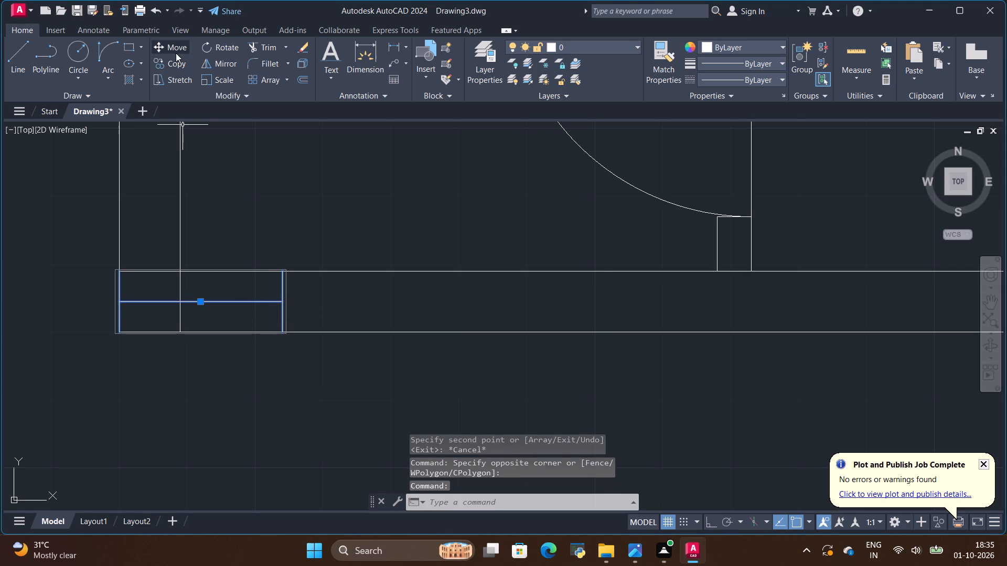
click(175, 53)
click(285, 334)
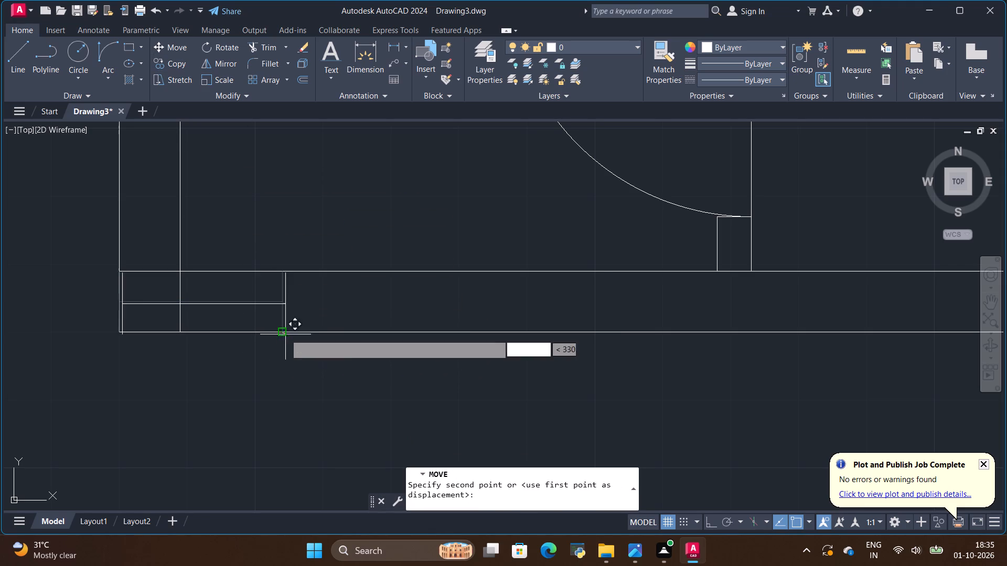
click(545, 328)
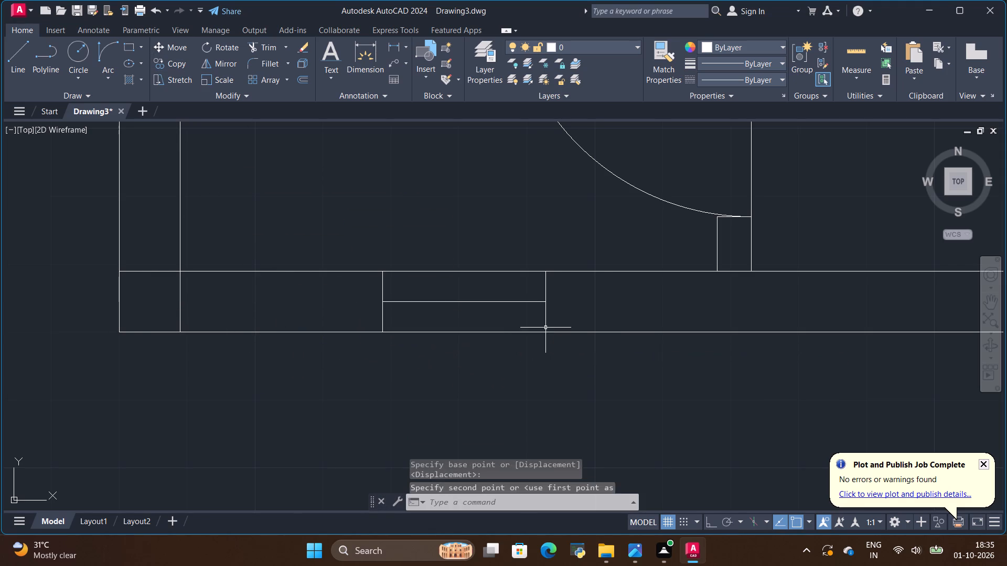
key(Escape)
Save the drawing in the Downloads folder under the file name "house plan 3bhk 05".
scroll(291, 364, down, 3)
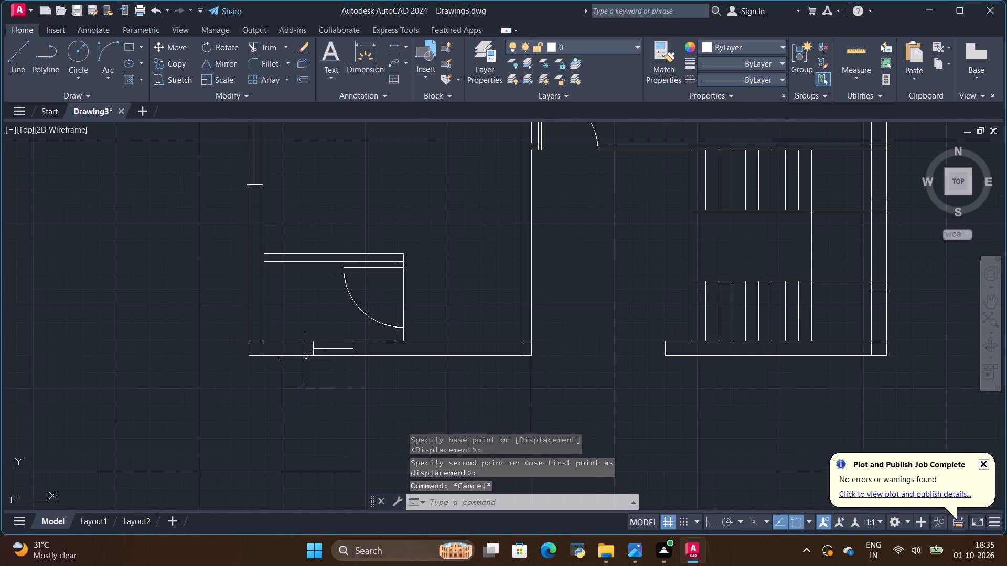
scroll(458, 351, down, 1)
scroll(460, 357, up, 1)
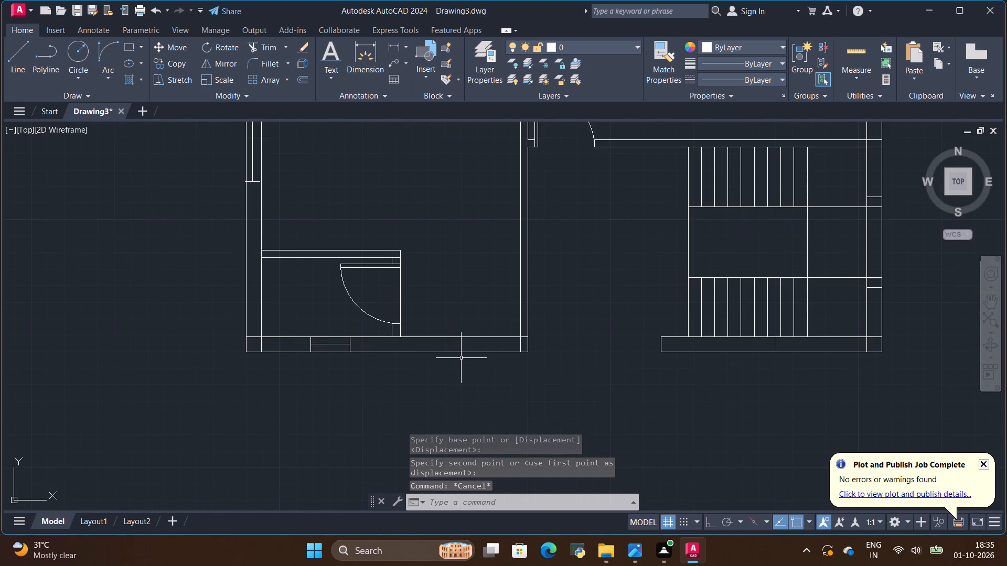
scroll(461, 358, down, 4)
scroll(463, 356, up, 1)
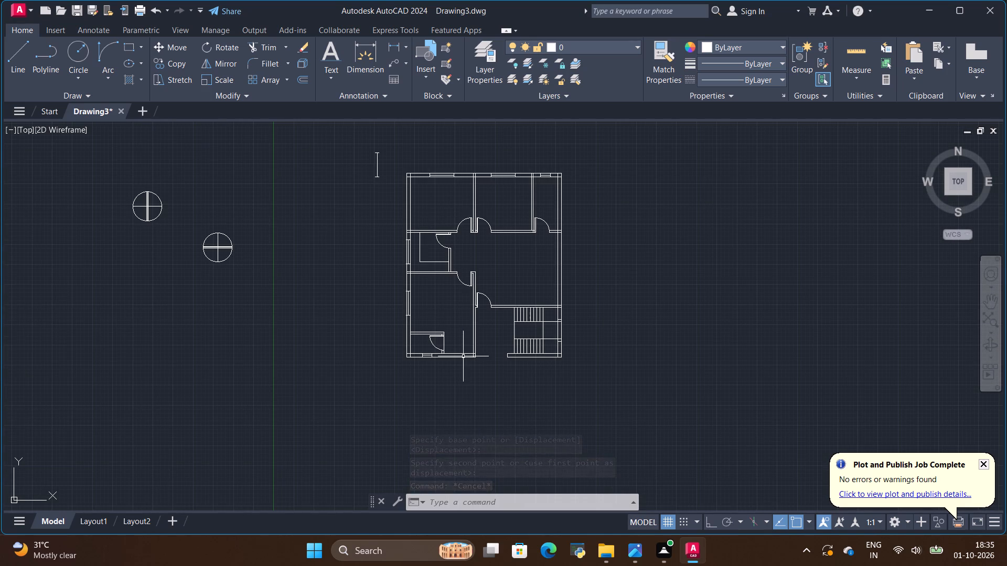
key(ctrl+s)
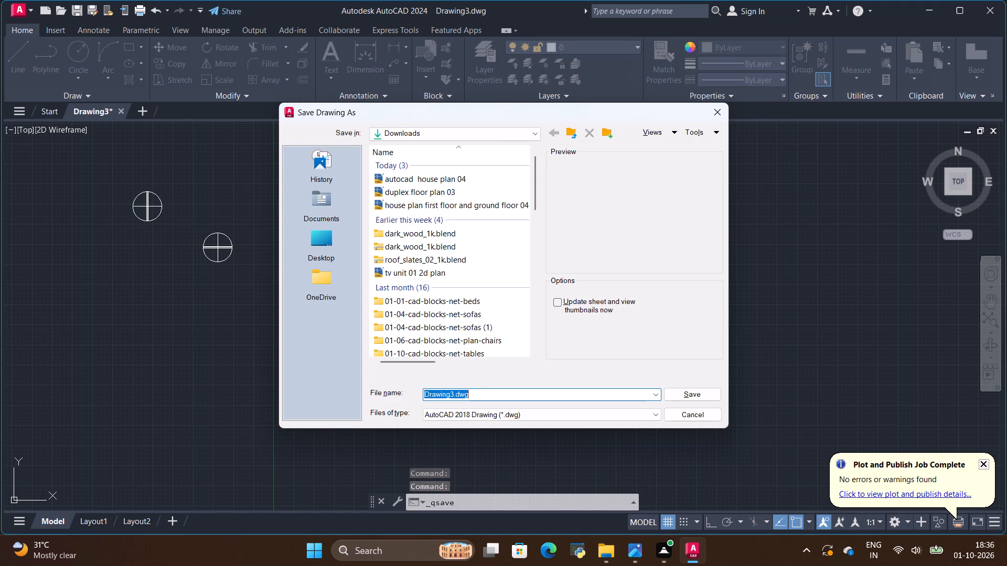
key(BackSpace)
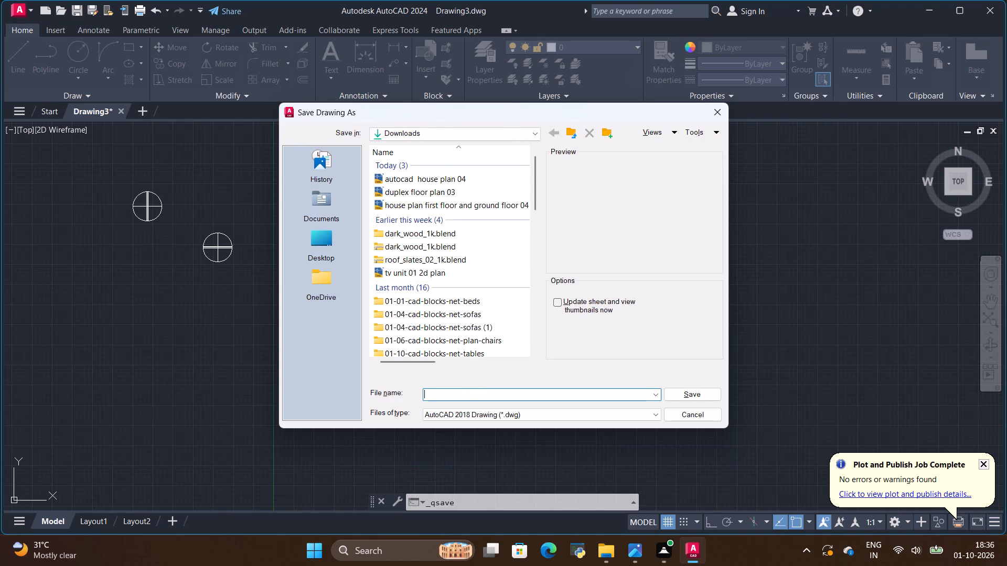
text(house)
key(space)
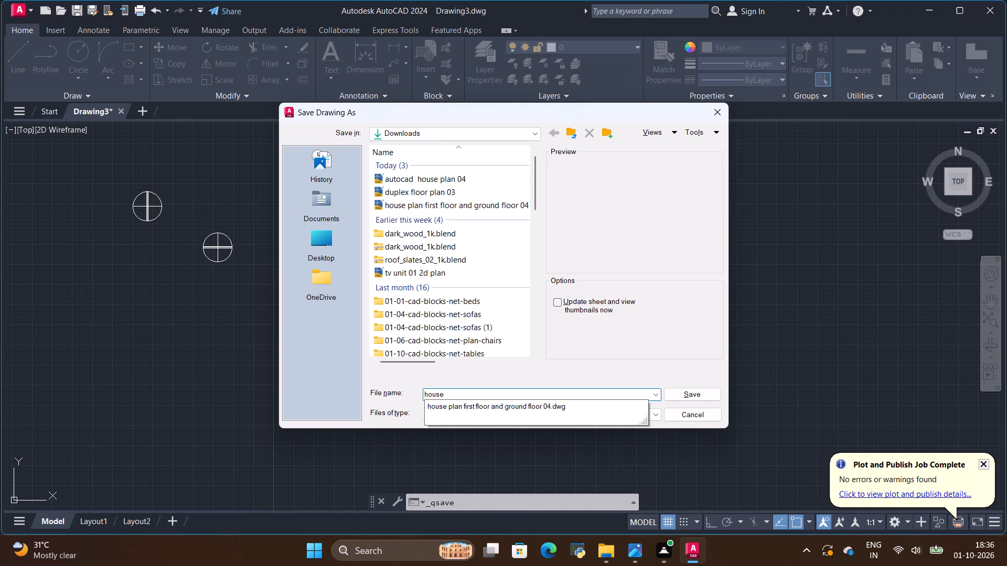
text(plan)
key(space)
text(3bhk)
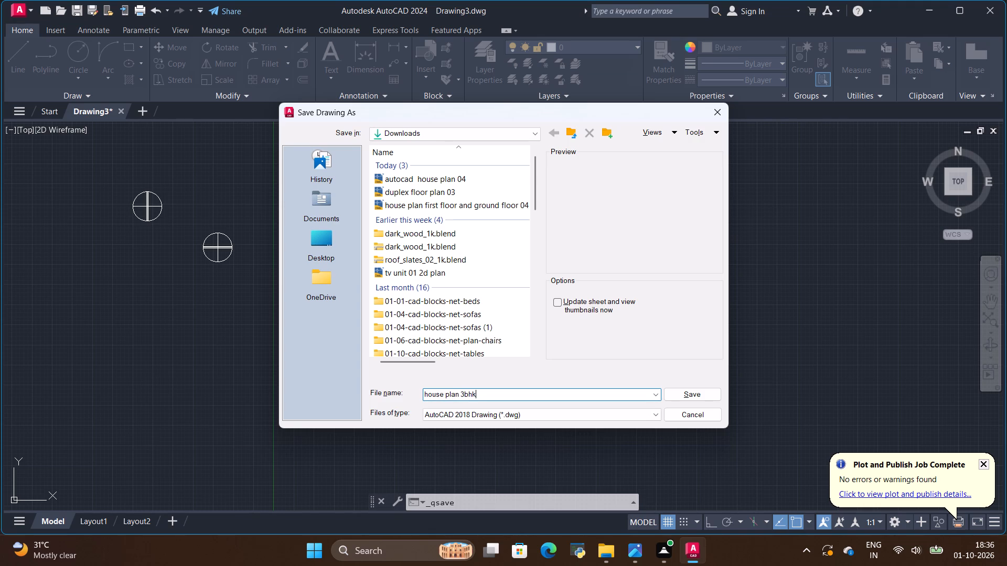
key(space)
text(05)
click(703, 400)
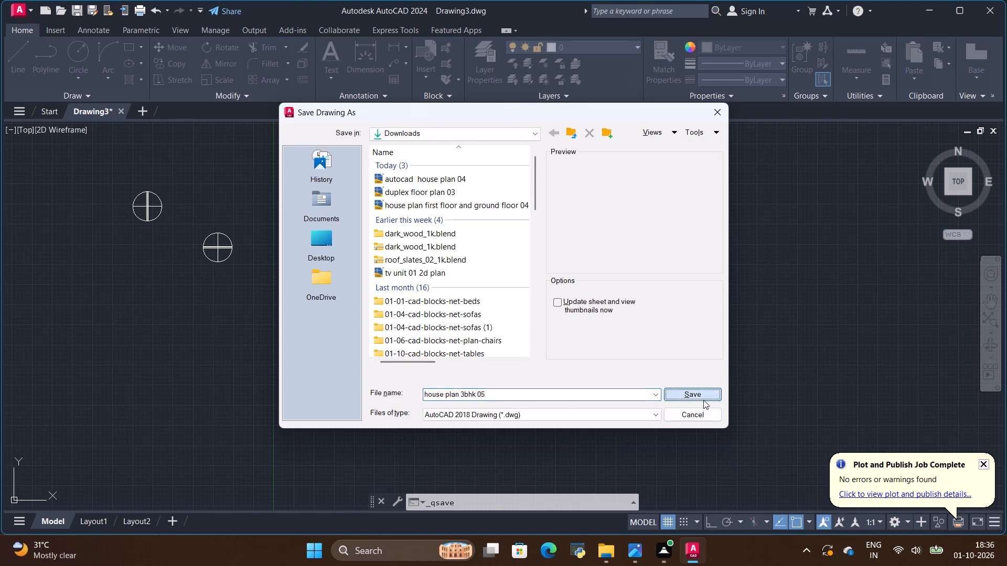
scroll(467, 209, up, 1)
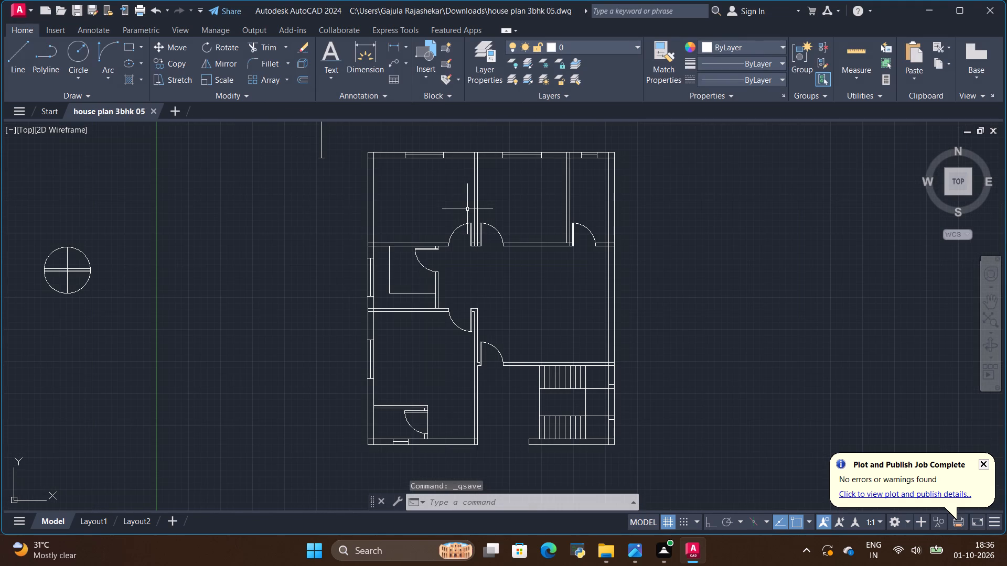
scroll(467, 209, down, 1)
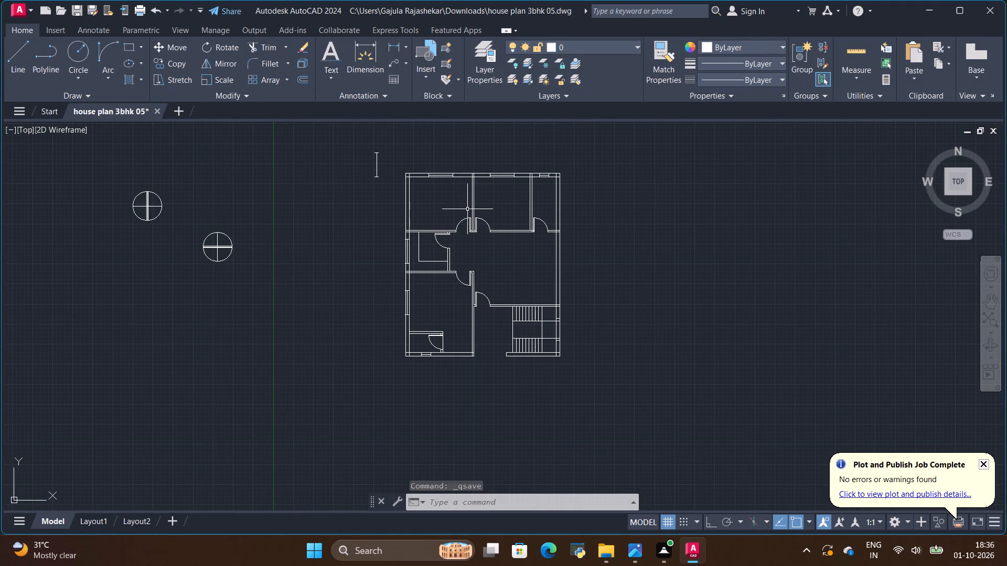
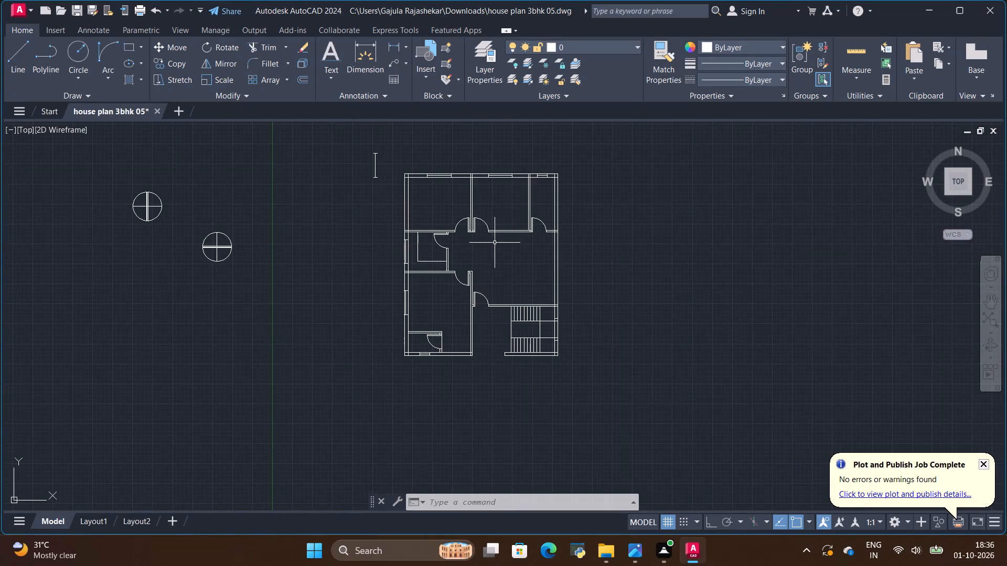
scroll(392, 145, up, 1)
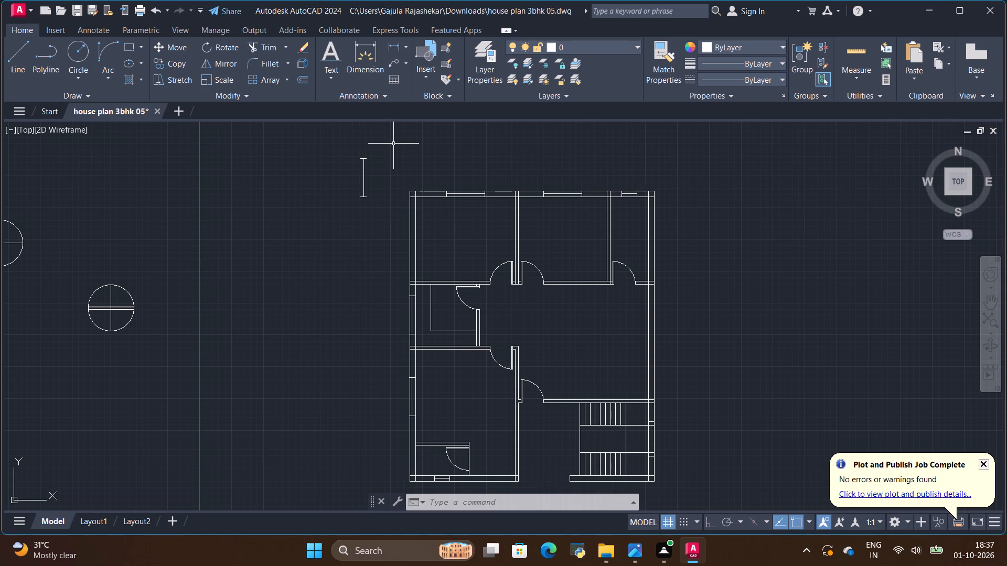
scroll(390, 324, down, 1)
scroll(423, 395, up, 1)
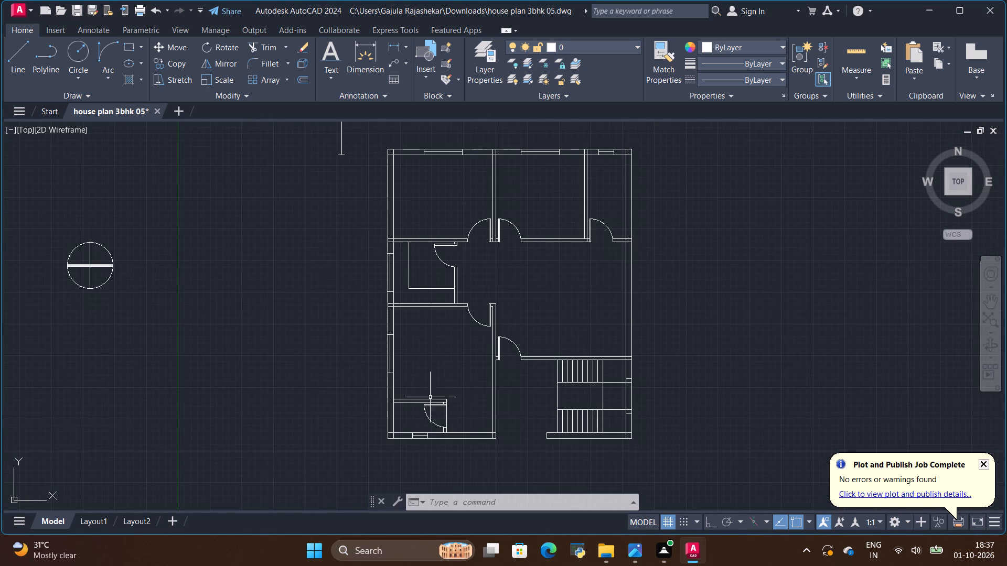
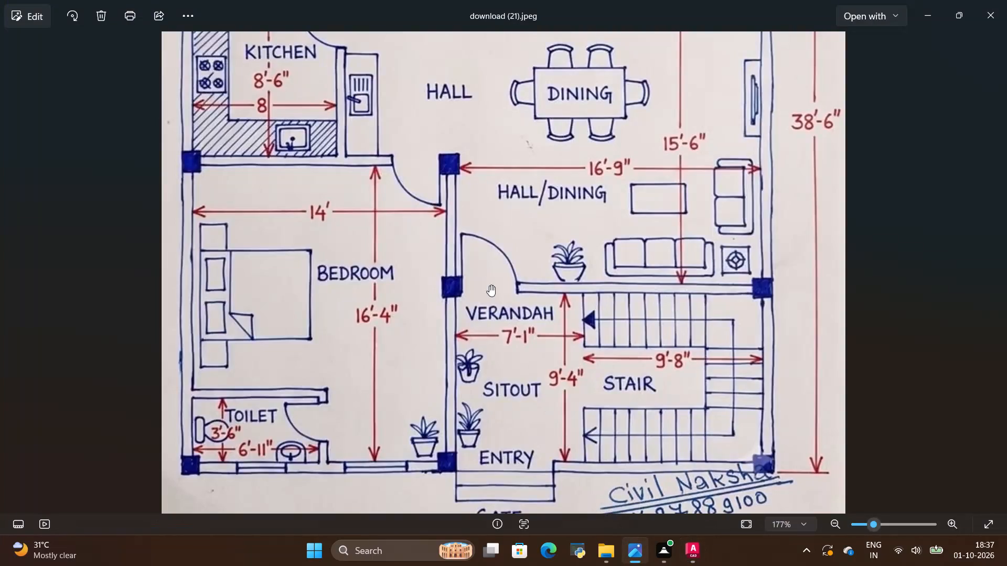
Review the hand-drawn reference plan, switch to AutoCAD and open the recent drawing "cad block all.dwg".
scroll(485, 276, down, 3)
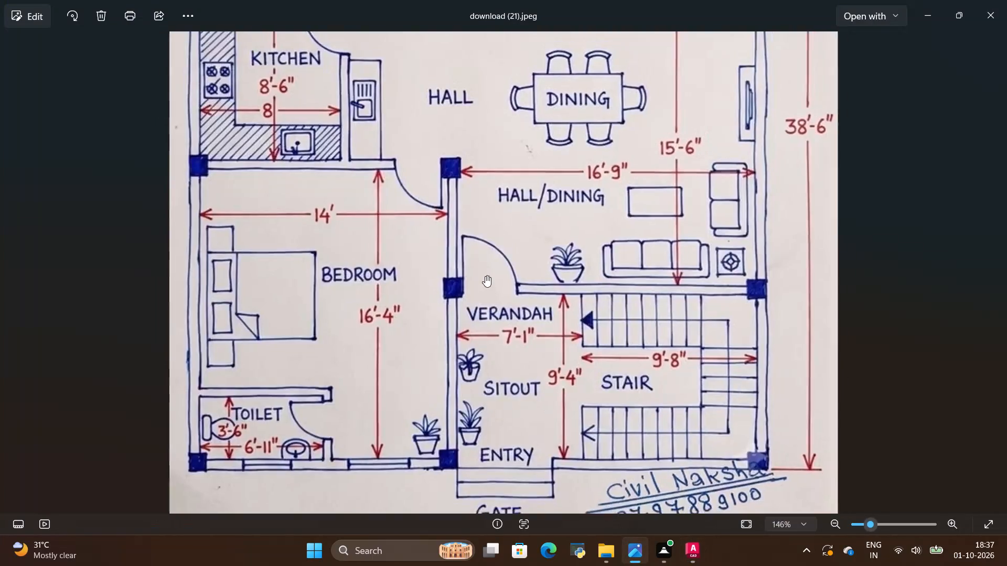
scroll(485, 276, down, 2)
scroll(366, 202, down, 2)
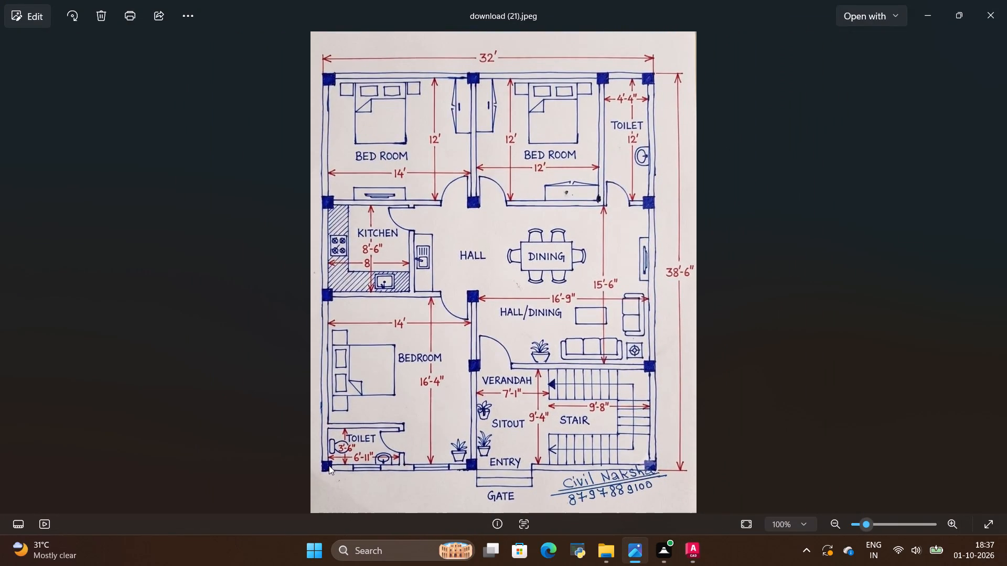
key(alt+Tab)
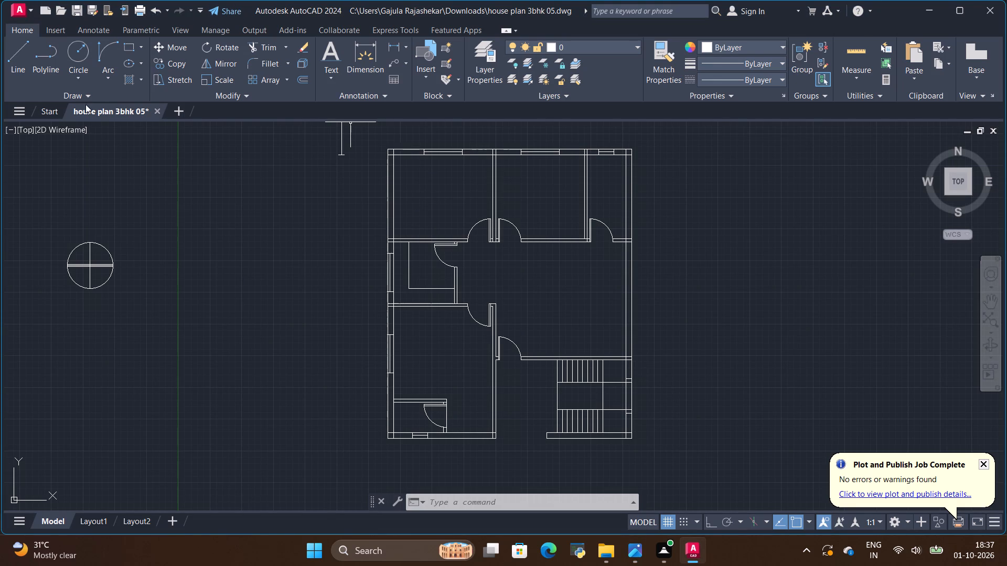
click(31, 8)
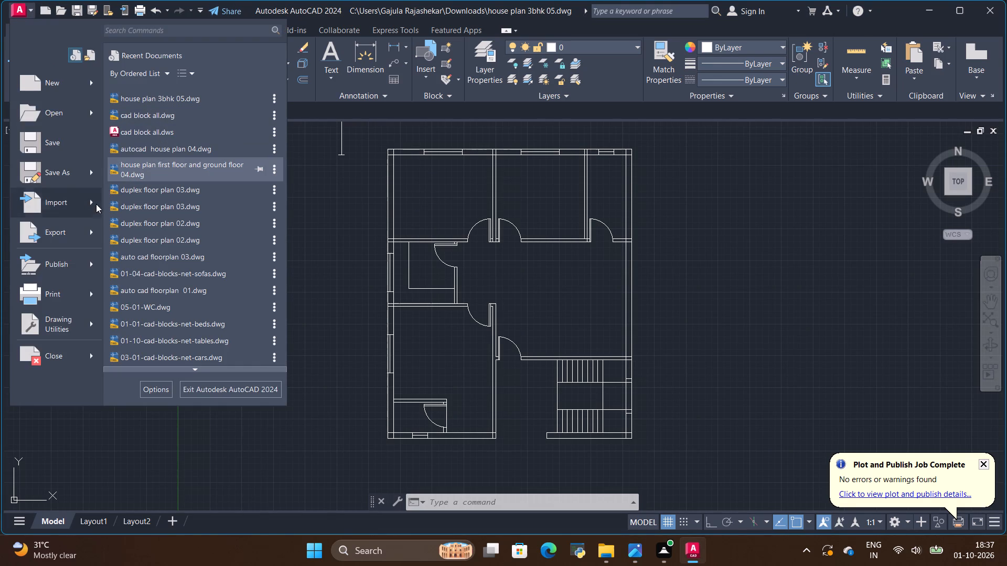
click(137, 116)
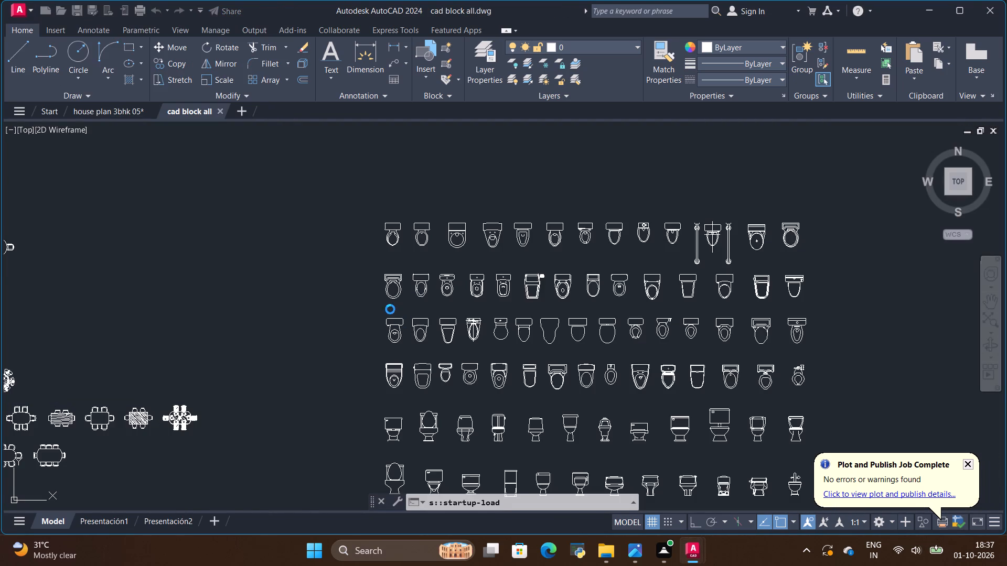
Copy the third bed block in the top row of the bed collection, with two side tables and loose cushions.
scroll(389, 308, down, 6)
scroll(286, 318, up, 3)
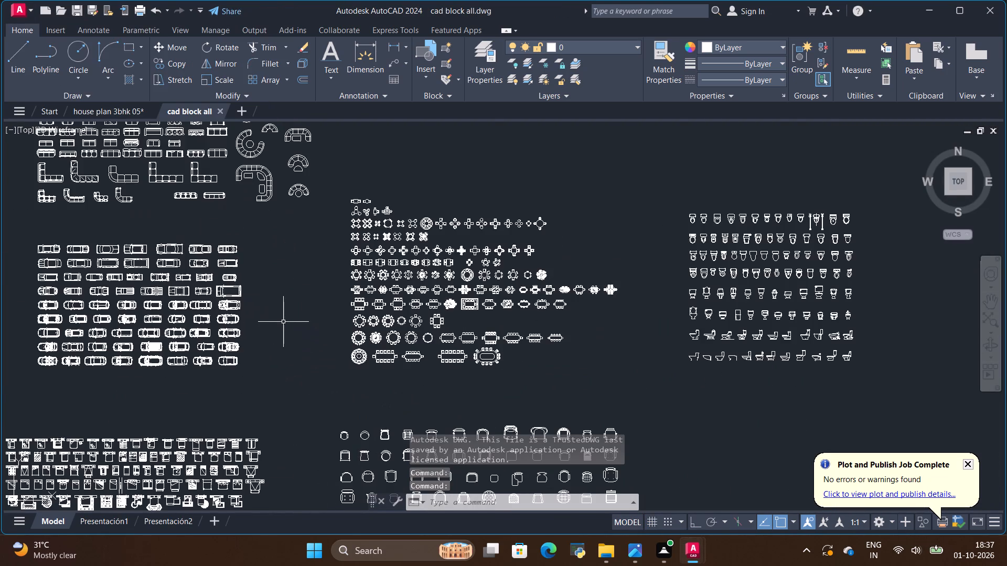
scroll(332, 268, down, 1)
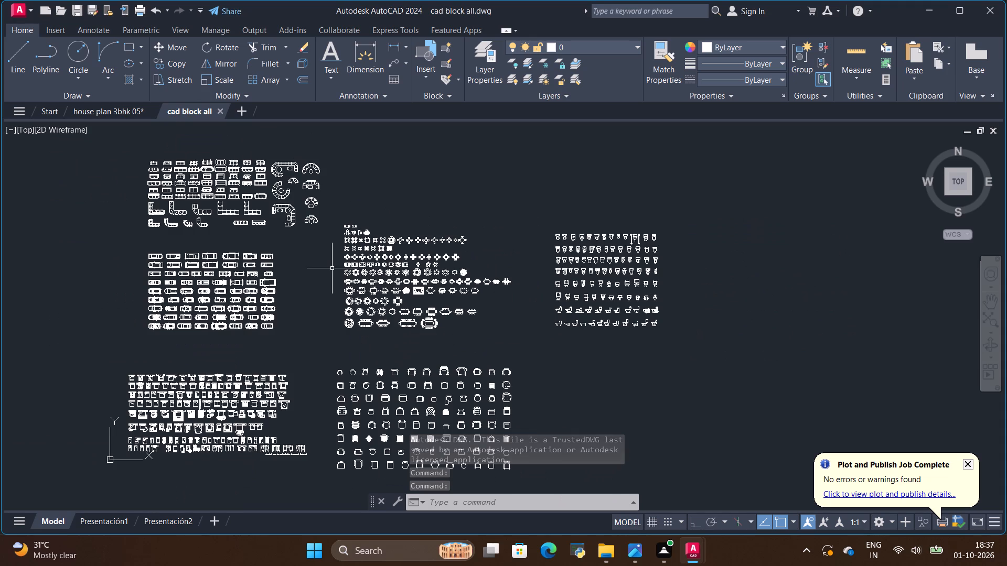
scroll(110, 439, up, 2)
scroll(195, 351, up, 2)
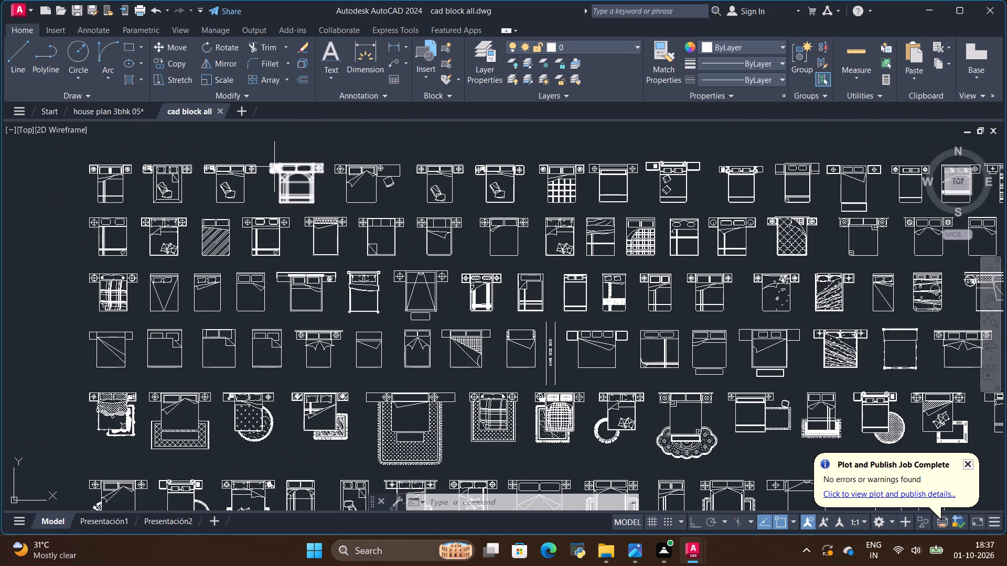
scroll(211, 159, up, 1)
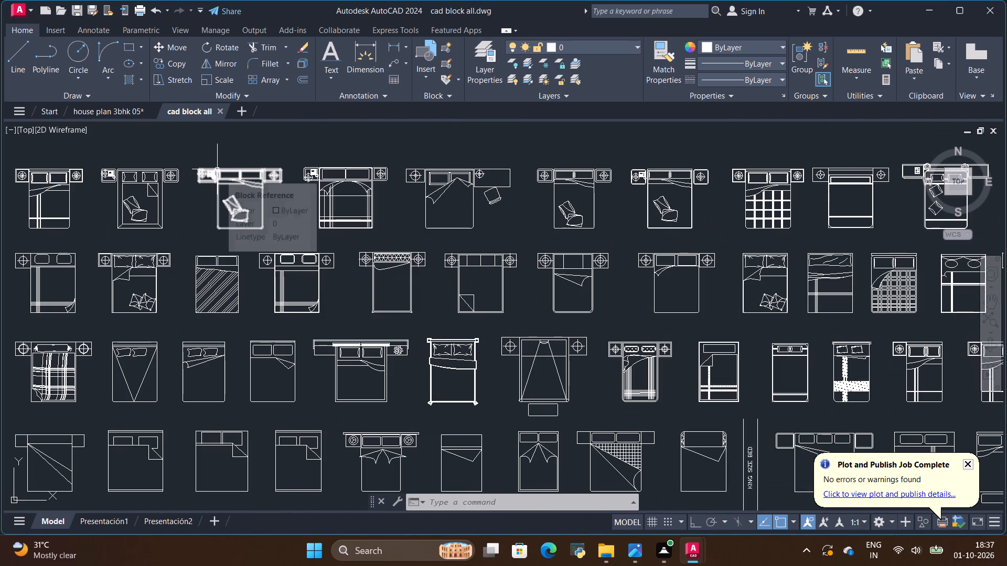
click(217, 169)
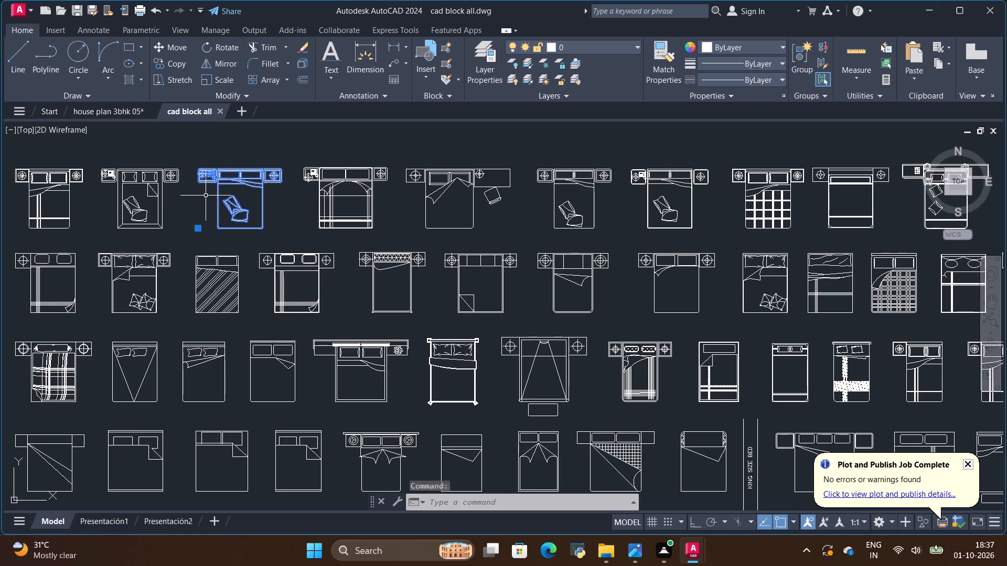
key(ctrl+c)
Paste the copied bed block into "house plan 3bhk 05", in the empty space just outside the plan's lower-right corner.
click(115, 113)
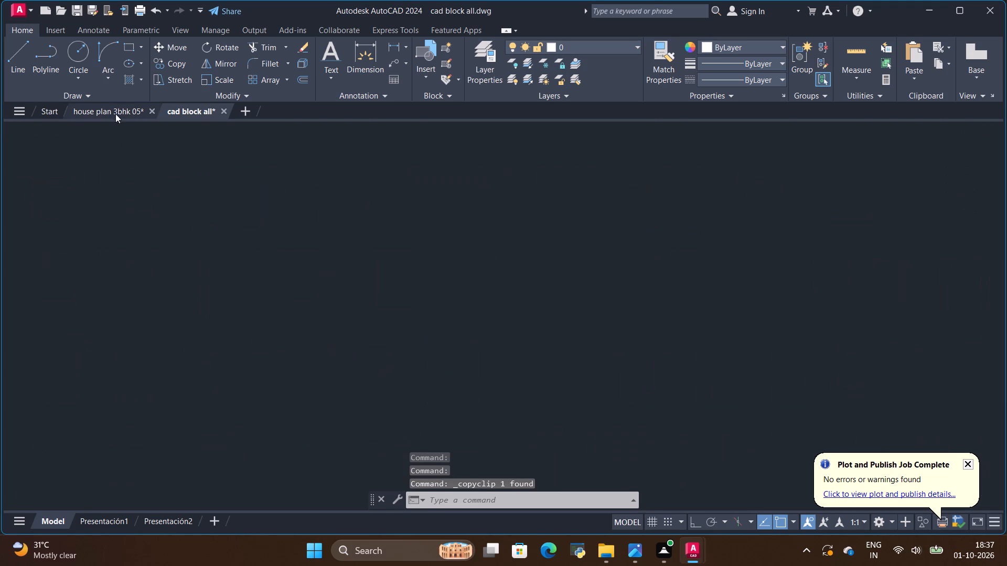
scroll(307, 304, down, 2)
click(500, 261)
key(ctrl+v)
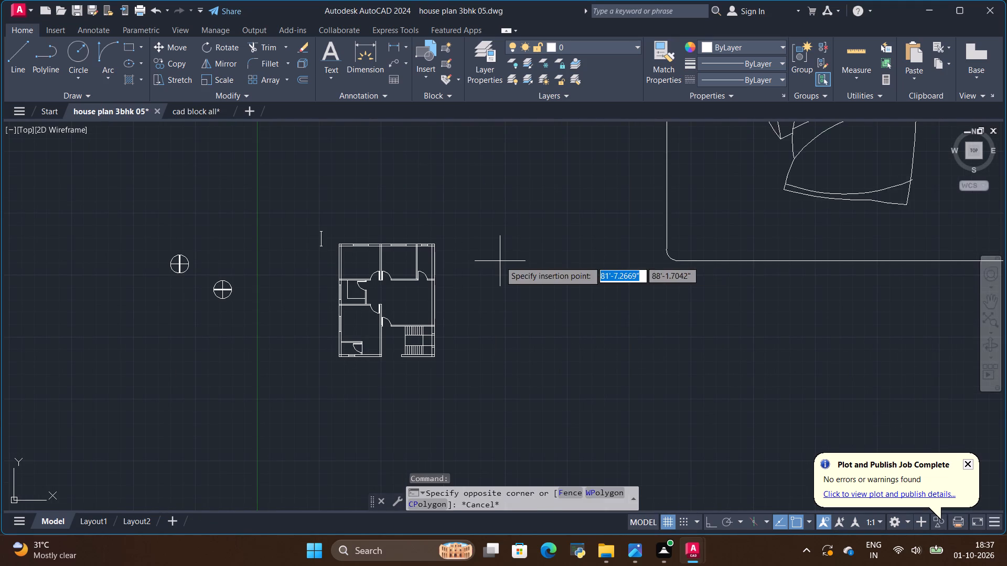
click(461, 381)
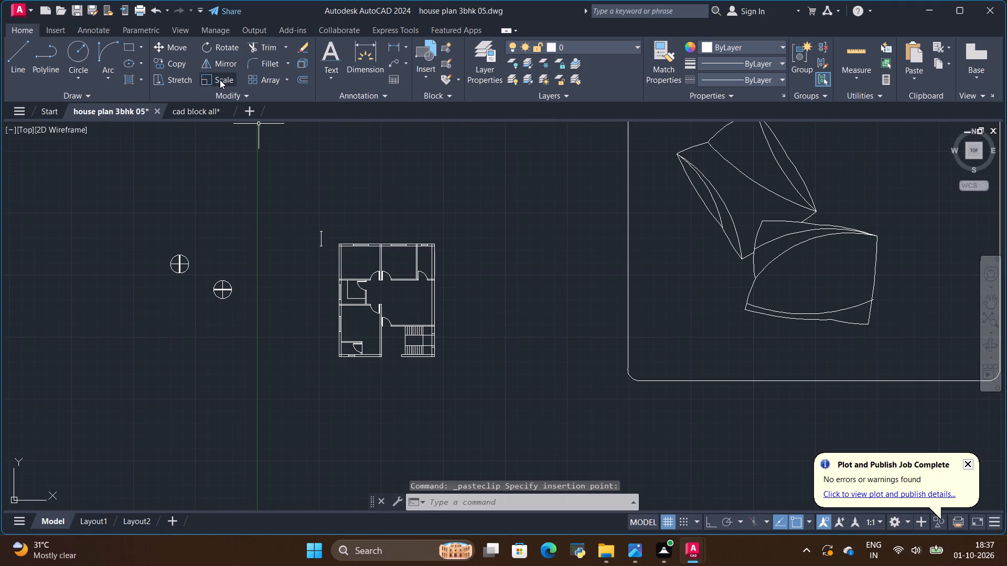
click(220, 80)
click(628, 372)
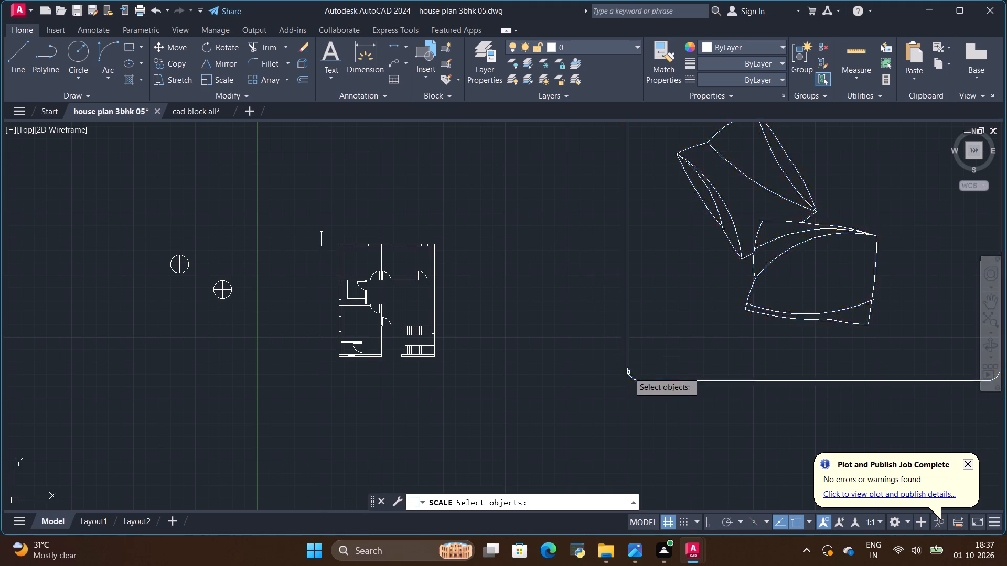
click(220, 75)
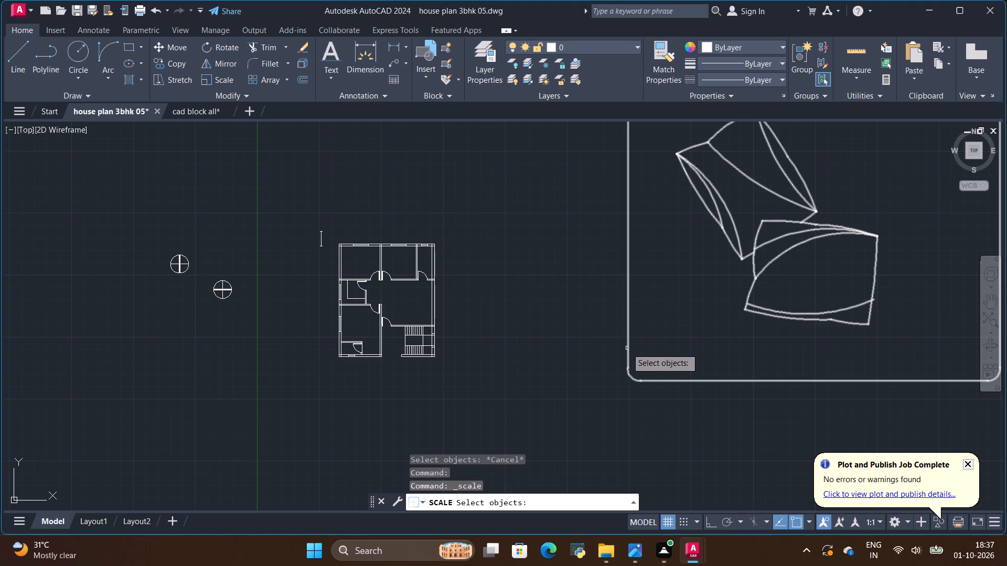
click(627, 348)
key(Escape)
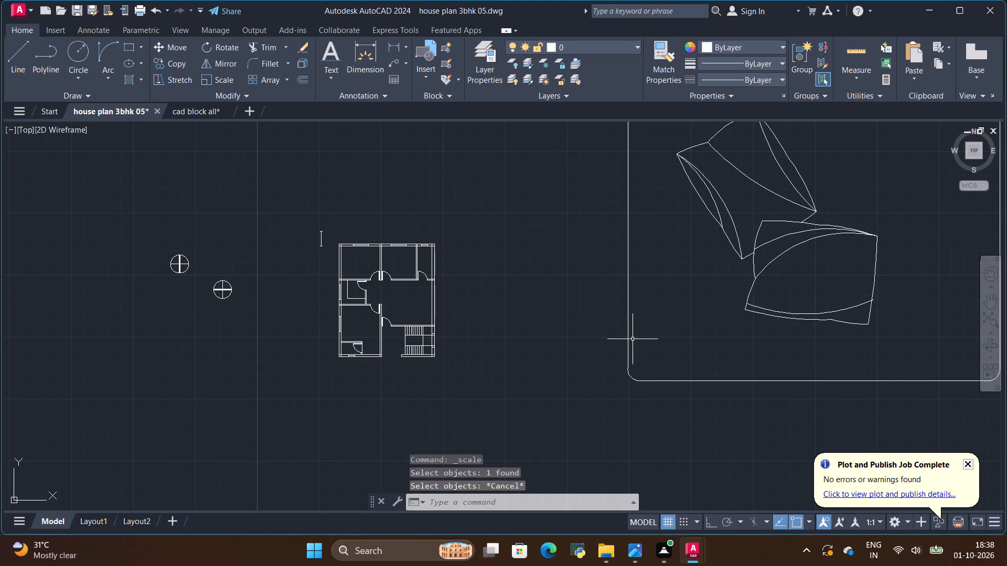
Scale the oversized pasted bed block down by a factor of about 0.046, from the bed's lower-left corner.
click(630, 345)
click(630, 340)
click(627, 343)
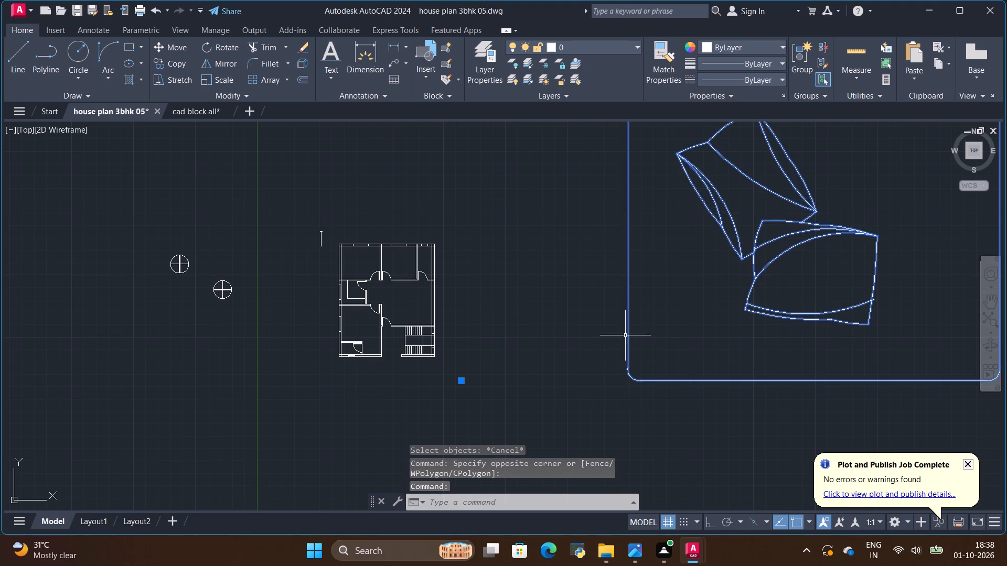
click(222, 75)
click(633, 383)
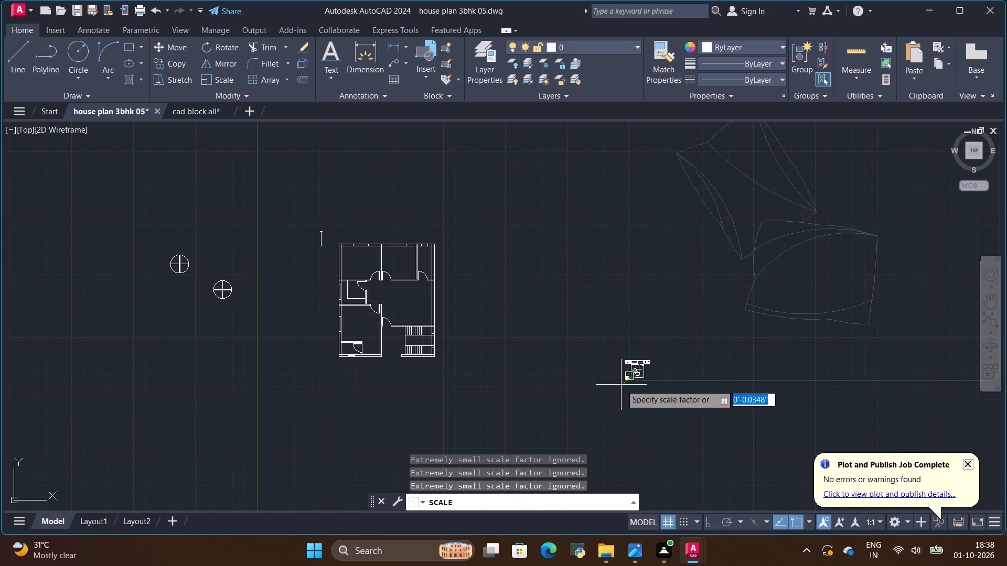
scroll(621, 385, up, 2)
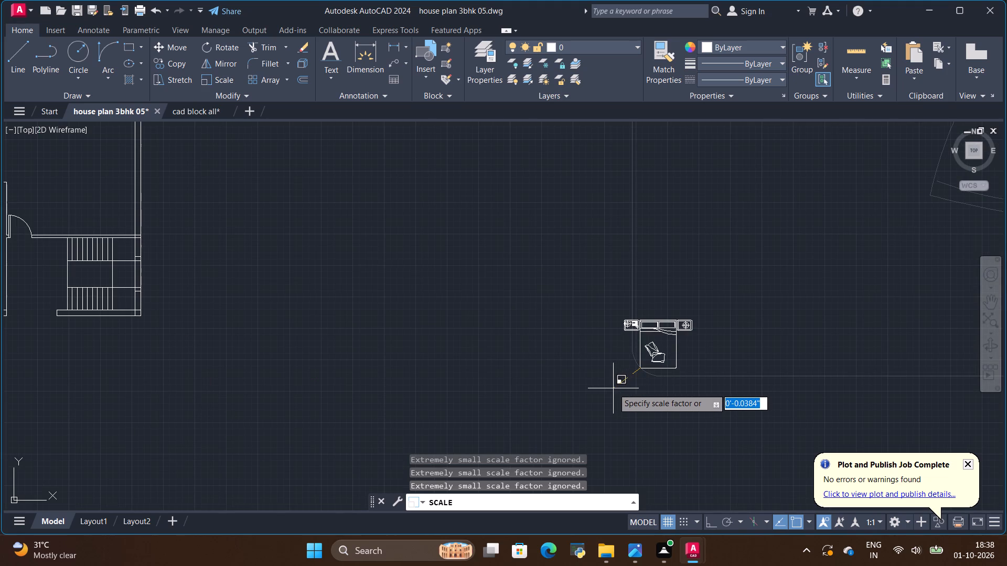
scroll(613, 388, down, 1)
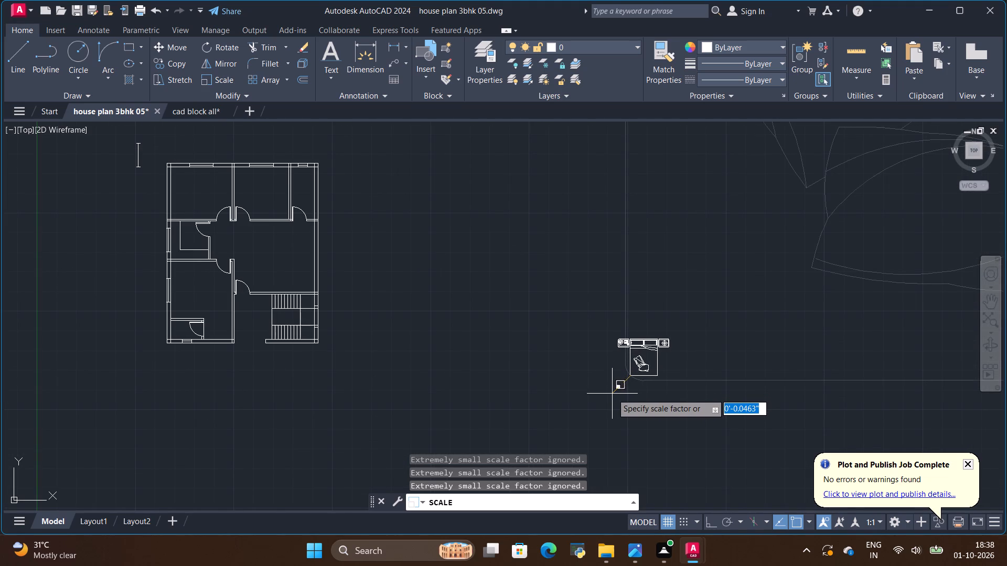
click(612, 394)
Move the scaled bed block into the plan's top-left bedroom, with its headboard against the top wall below the window.
click(627, 346)
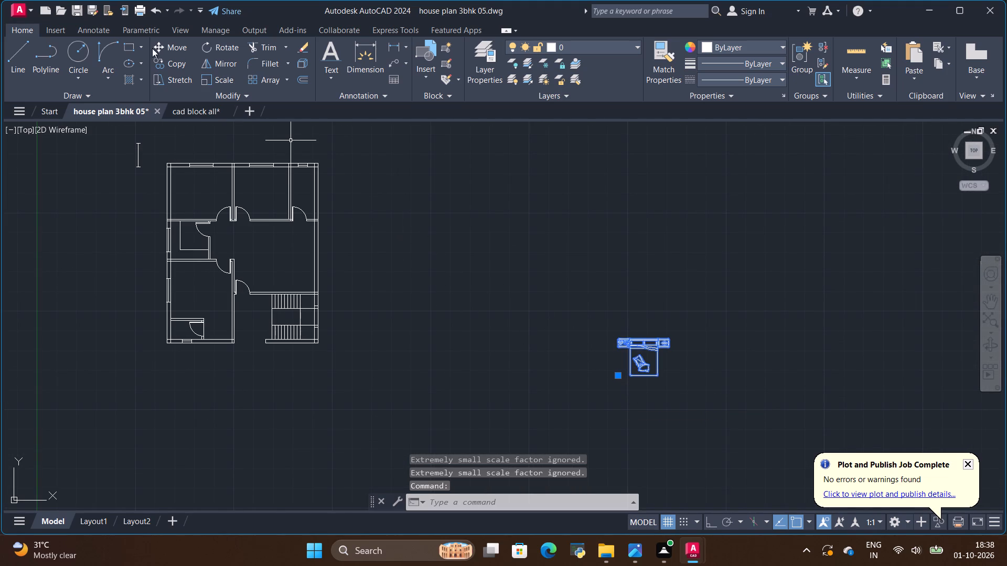
click(163, 45)
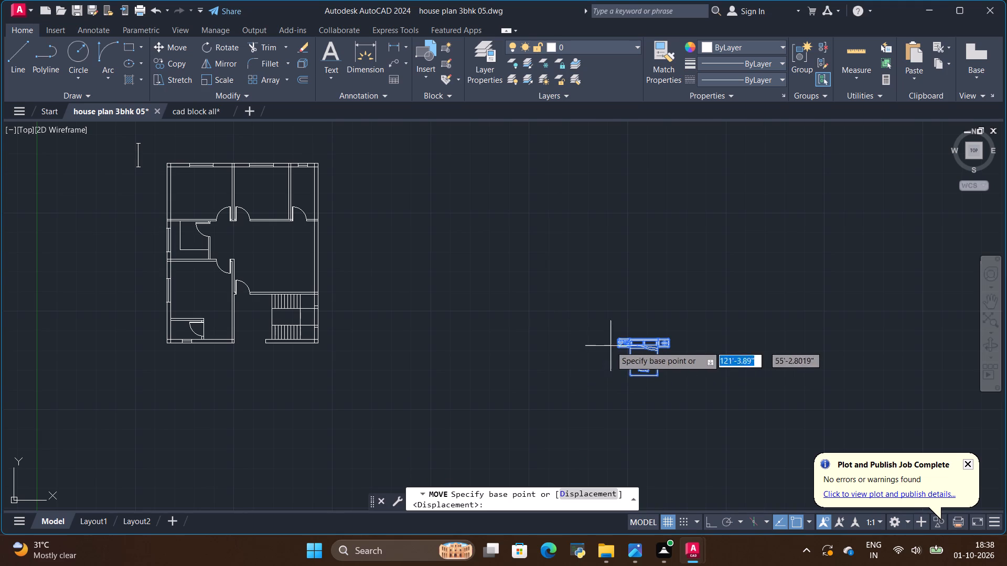
click(646, 342)
scroll(201, 171, up, 2)
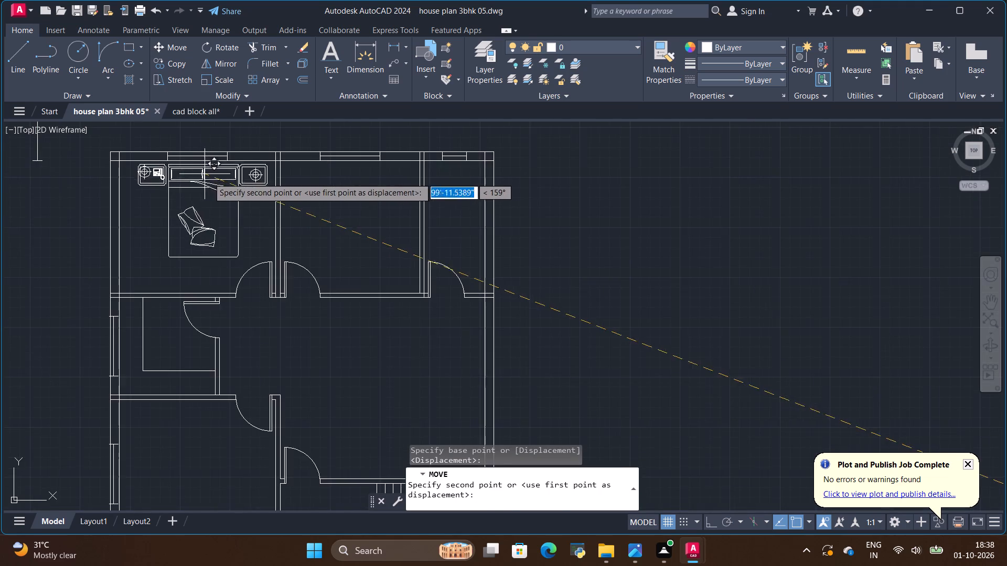
scroll(209, 193, up, 1)
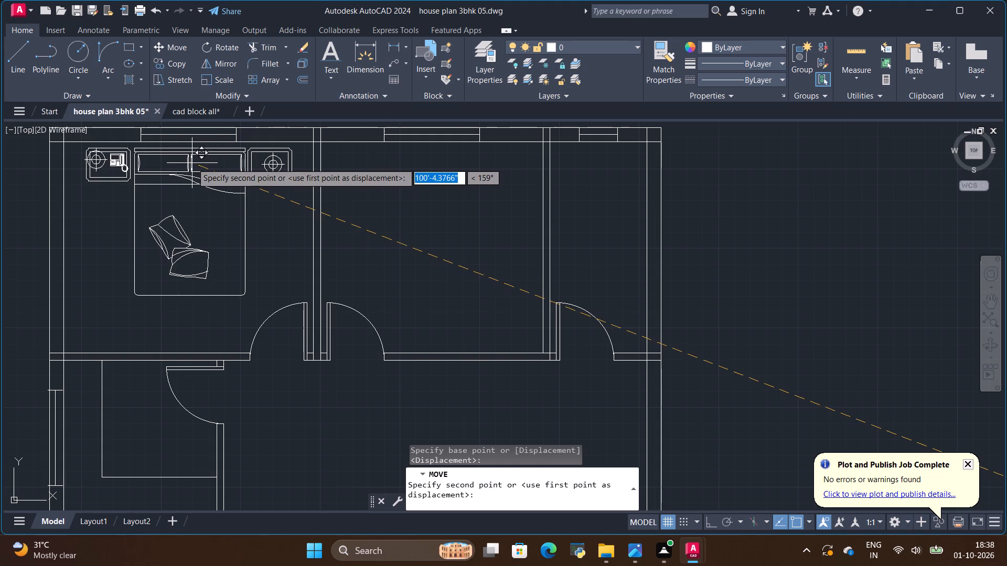
click(191, 163)
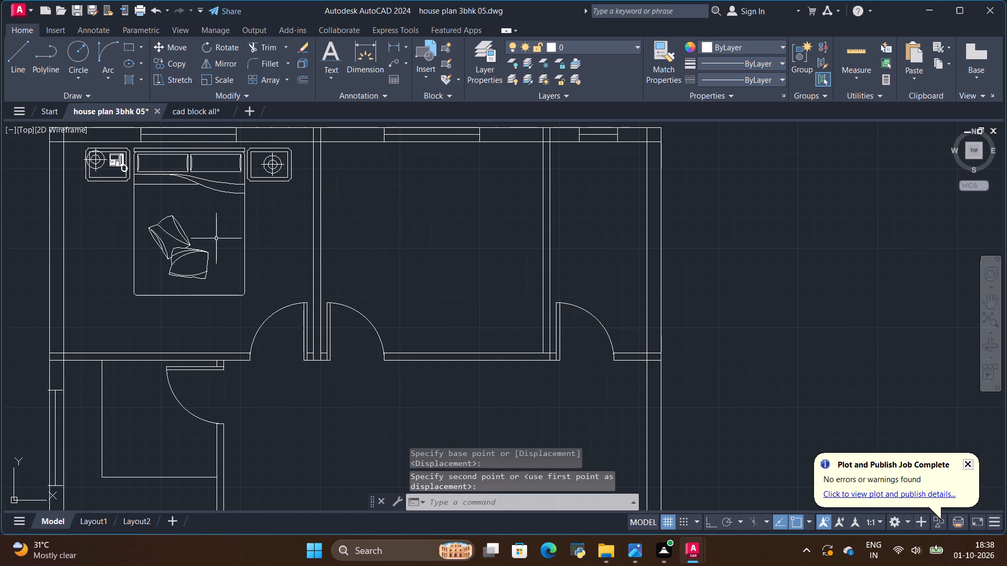
Copy the bed block without side tables, with two crossed cushions at its foot, from the second row in "cad block all".
scroll(219, 247, down, 2)
scroll(205, 251, up, 1)
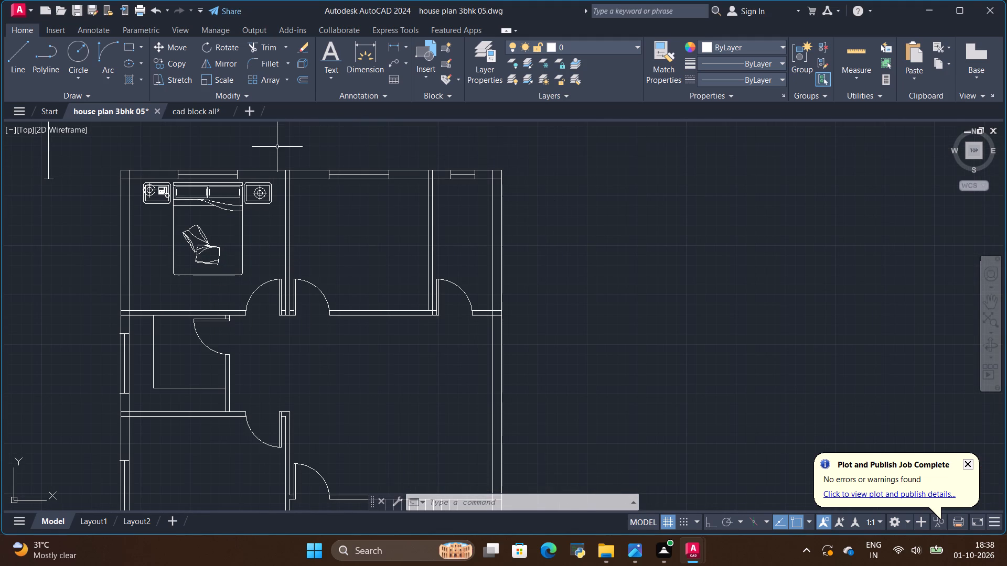
click(203, 108)
scroll(463, 288, down, 1)
scroll(636, 260, up, 2)
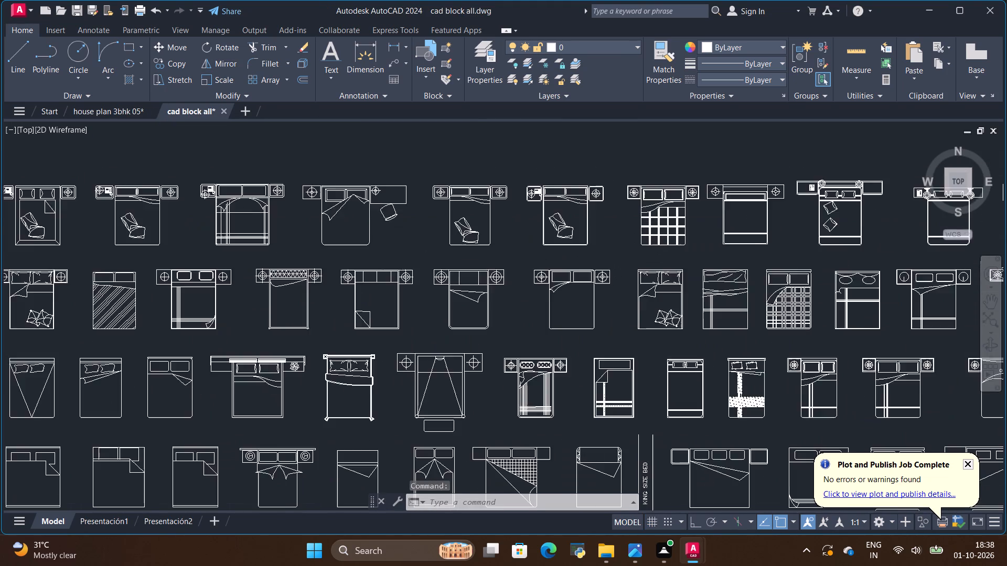
scroll(606, 252, down, 1)
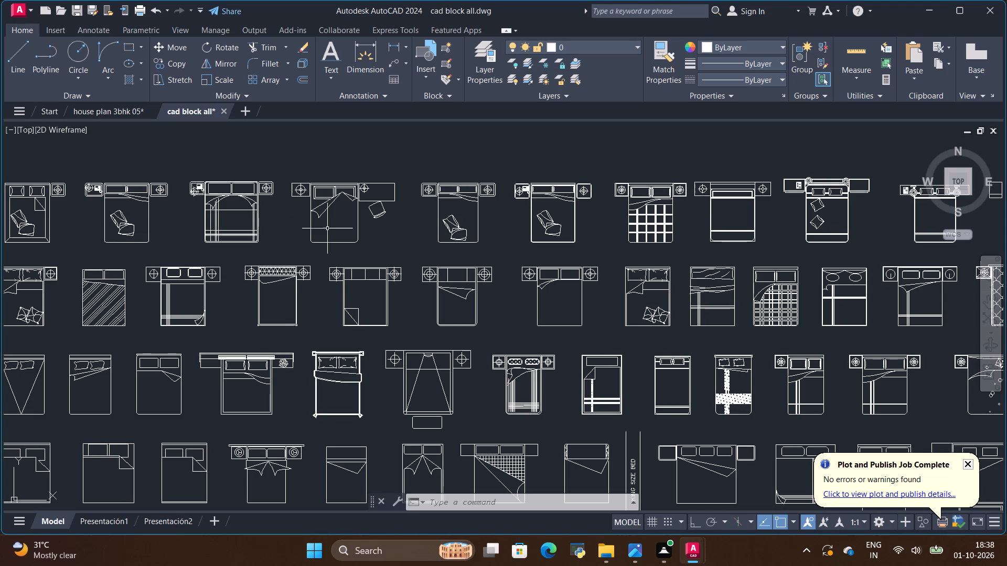
scroll(310, 289, down, 1)
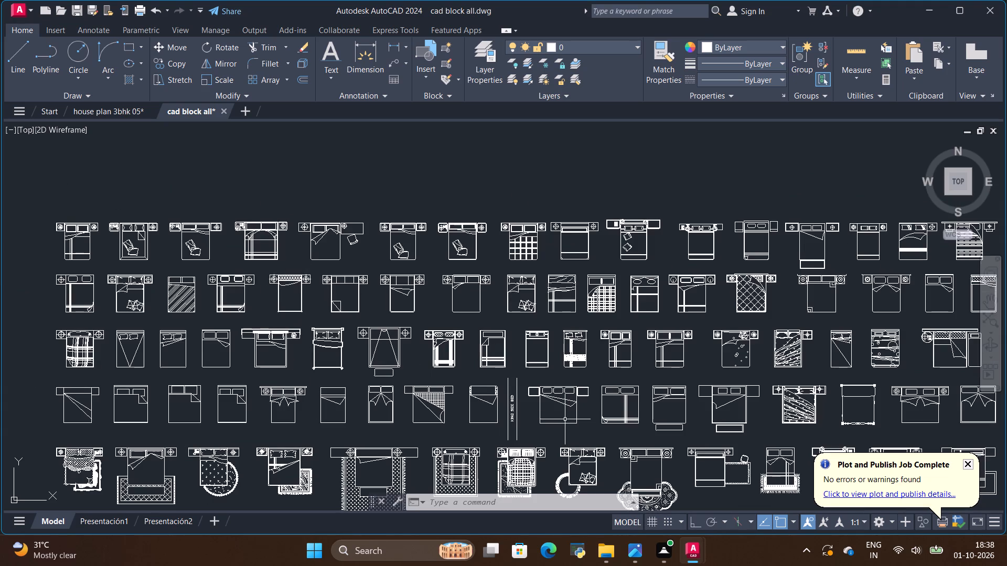
scroll(537, 286, up, 1)
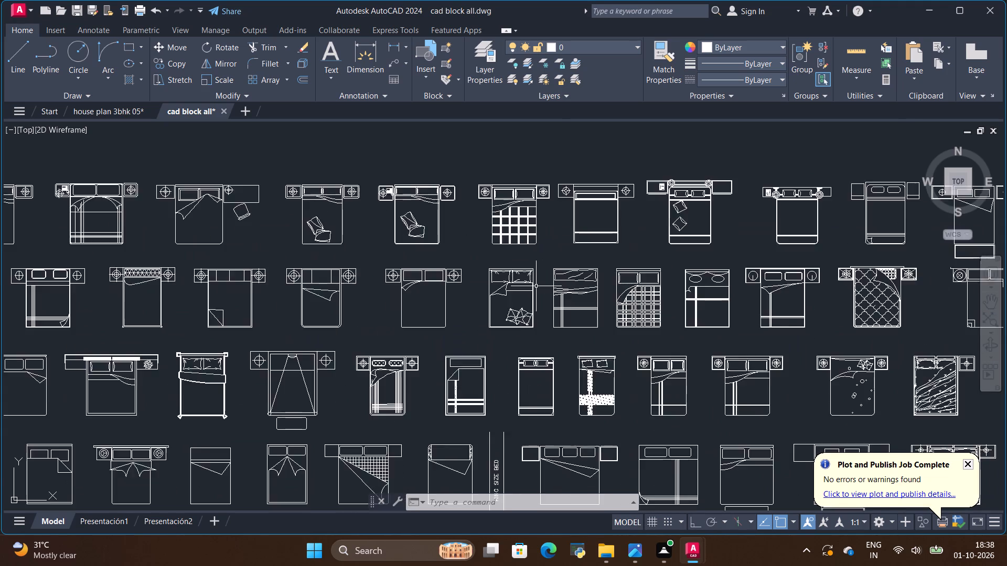
scroll(530, 289, up, 2)
click(501, 271)
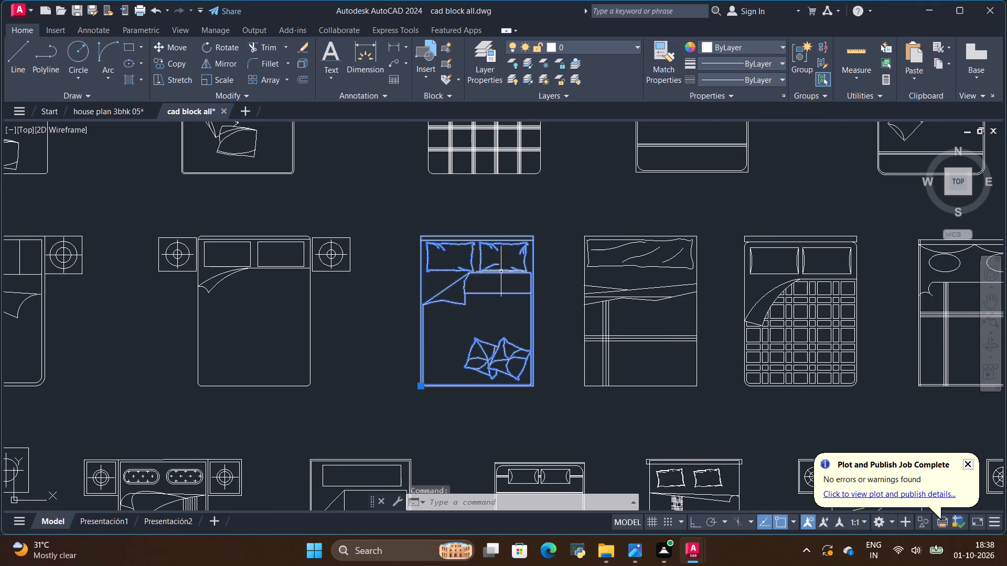
key(ctrl+c)
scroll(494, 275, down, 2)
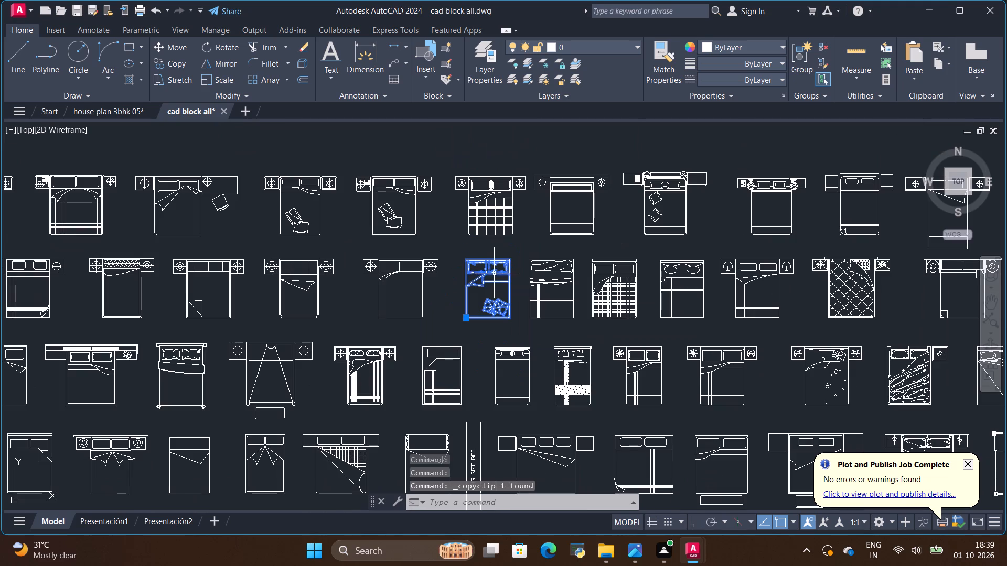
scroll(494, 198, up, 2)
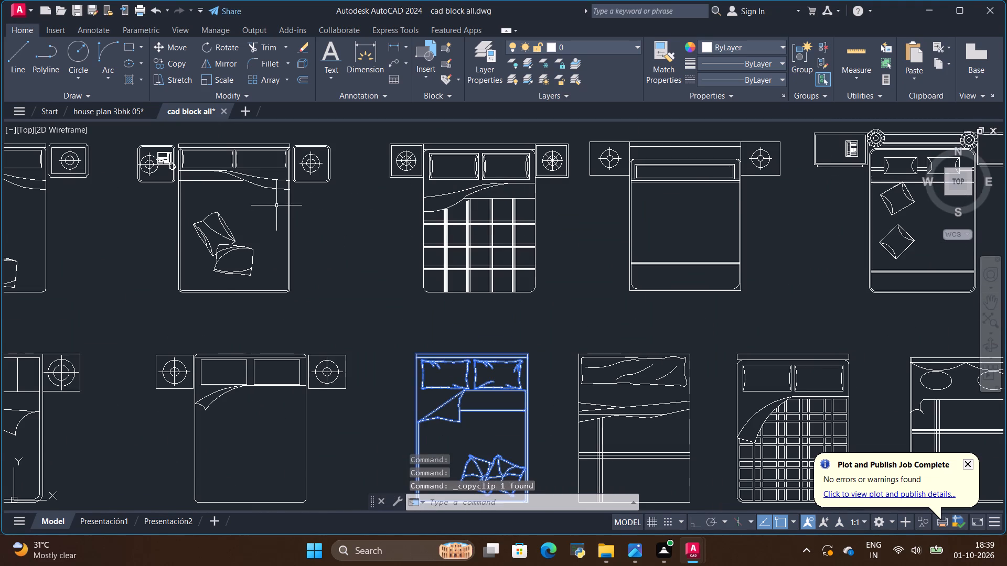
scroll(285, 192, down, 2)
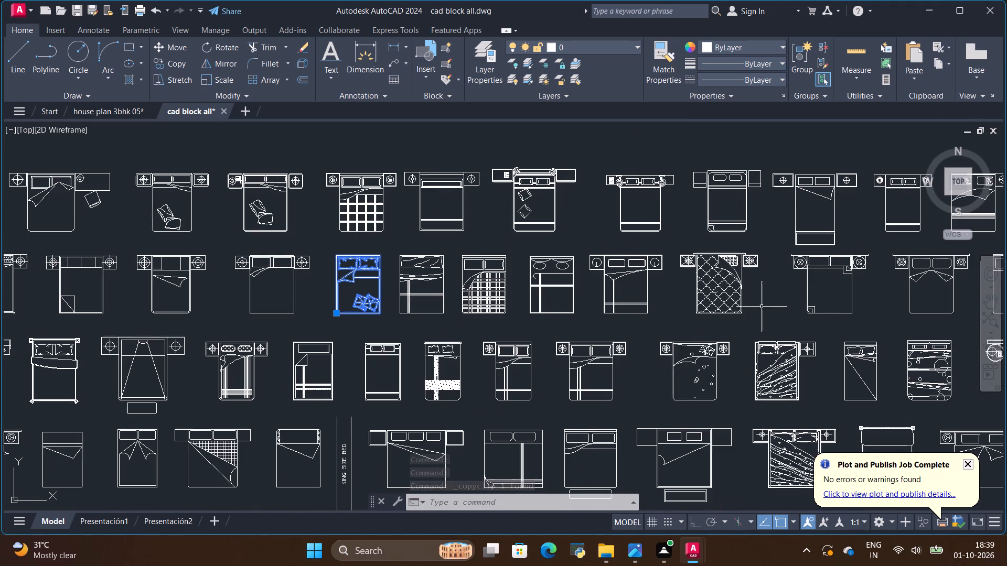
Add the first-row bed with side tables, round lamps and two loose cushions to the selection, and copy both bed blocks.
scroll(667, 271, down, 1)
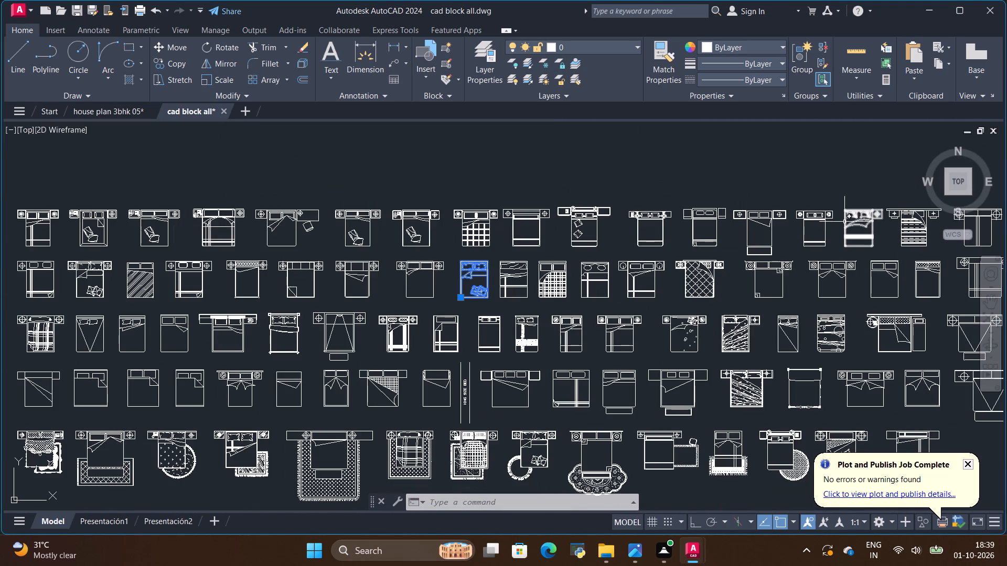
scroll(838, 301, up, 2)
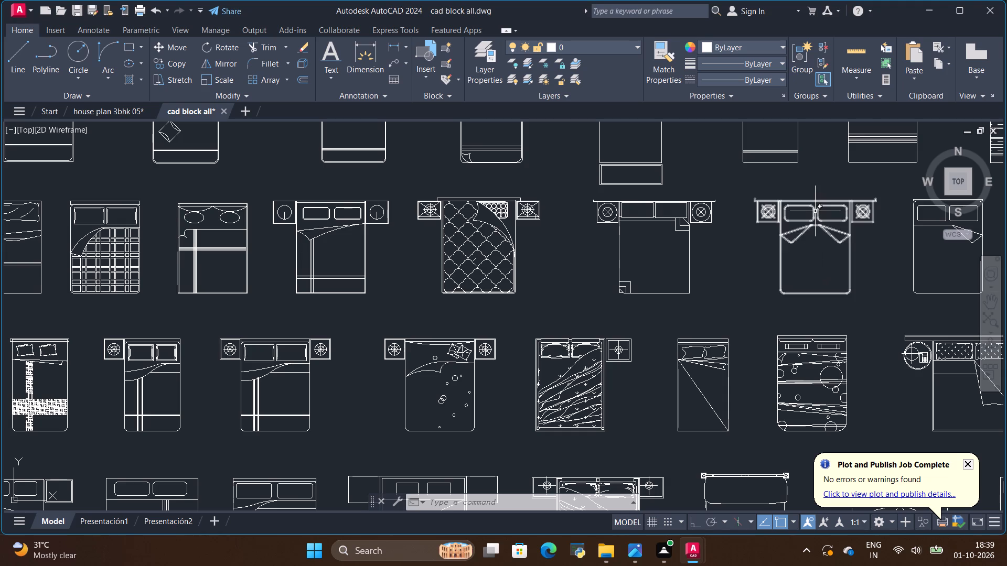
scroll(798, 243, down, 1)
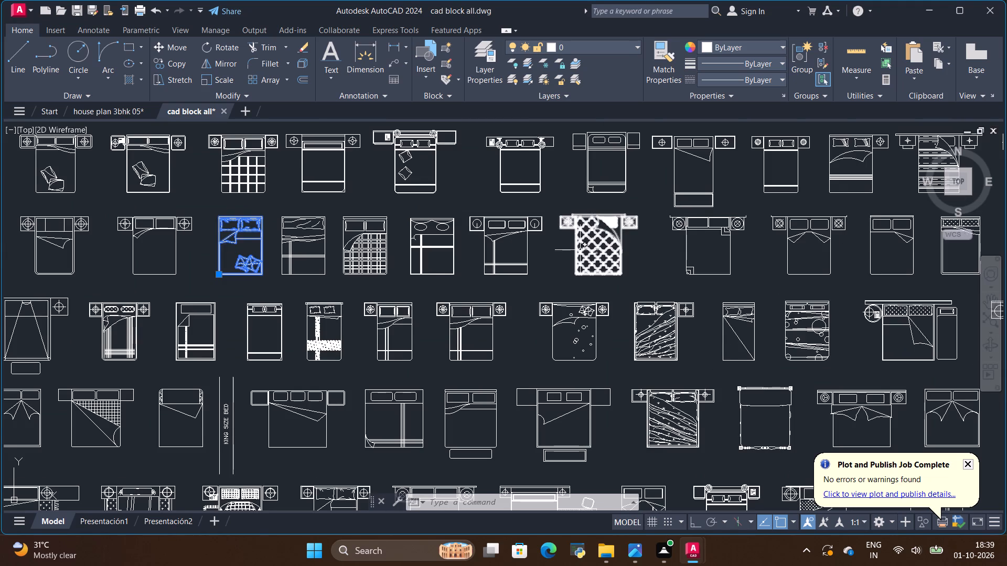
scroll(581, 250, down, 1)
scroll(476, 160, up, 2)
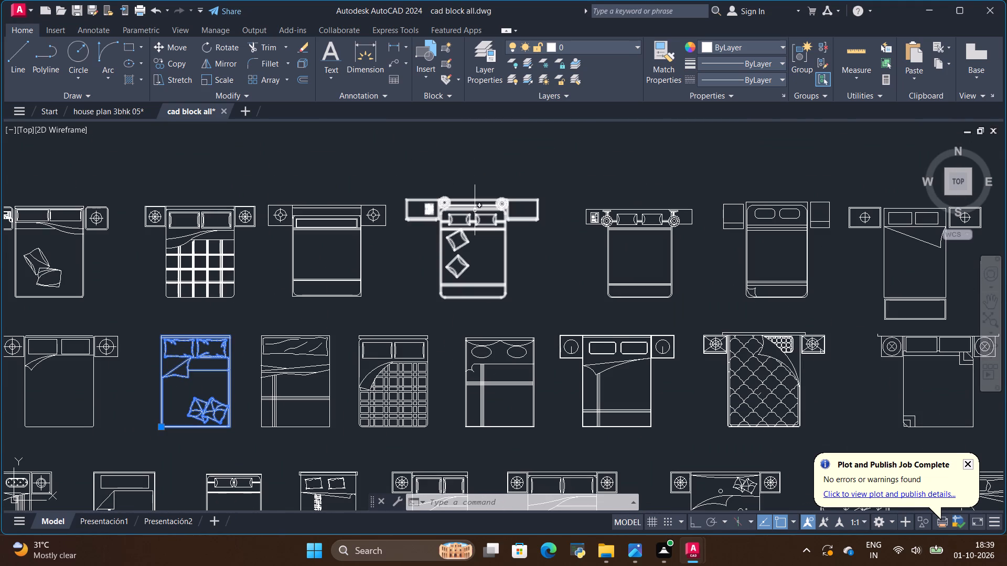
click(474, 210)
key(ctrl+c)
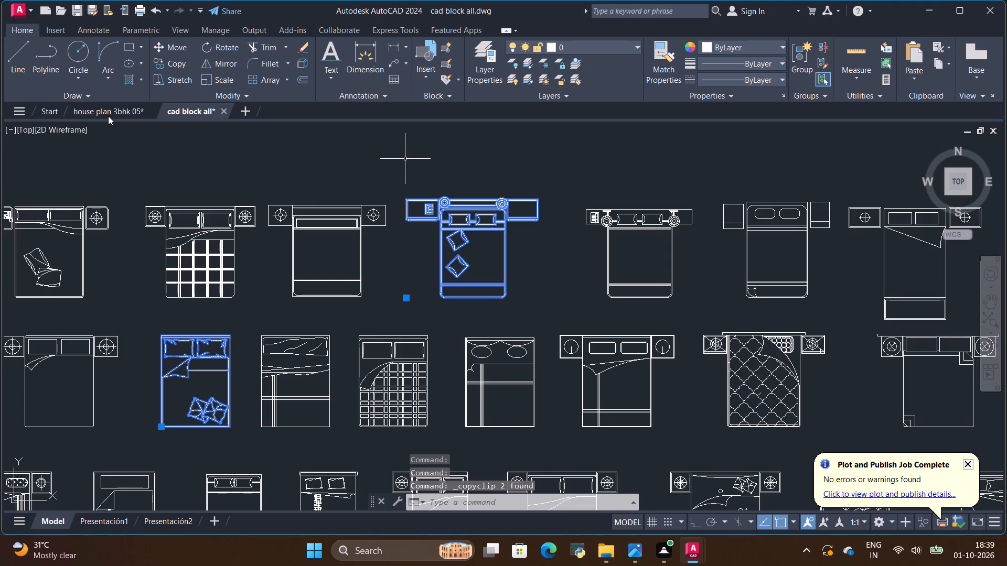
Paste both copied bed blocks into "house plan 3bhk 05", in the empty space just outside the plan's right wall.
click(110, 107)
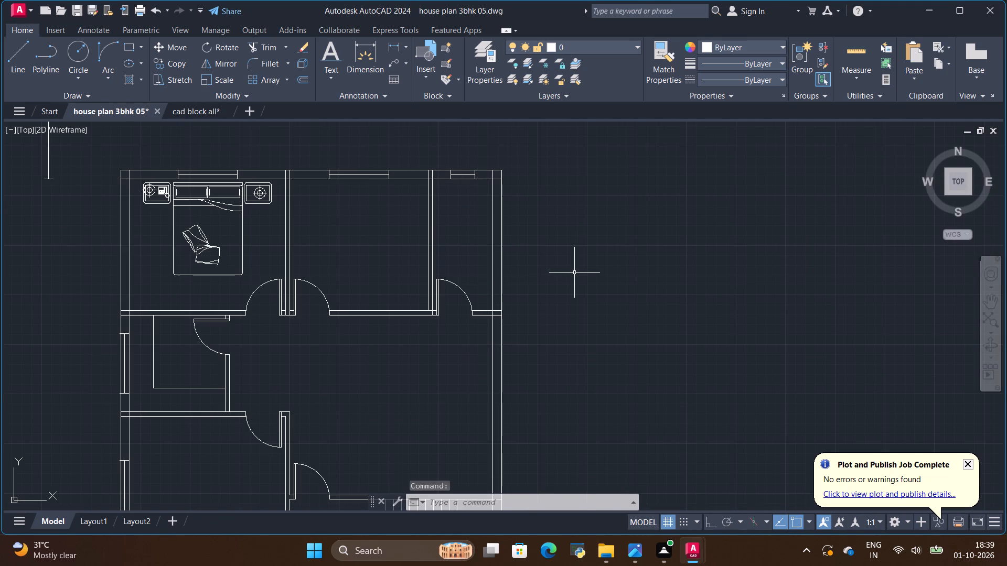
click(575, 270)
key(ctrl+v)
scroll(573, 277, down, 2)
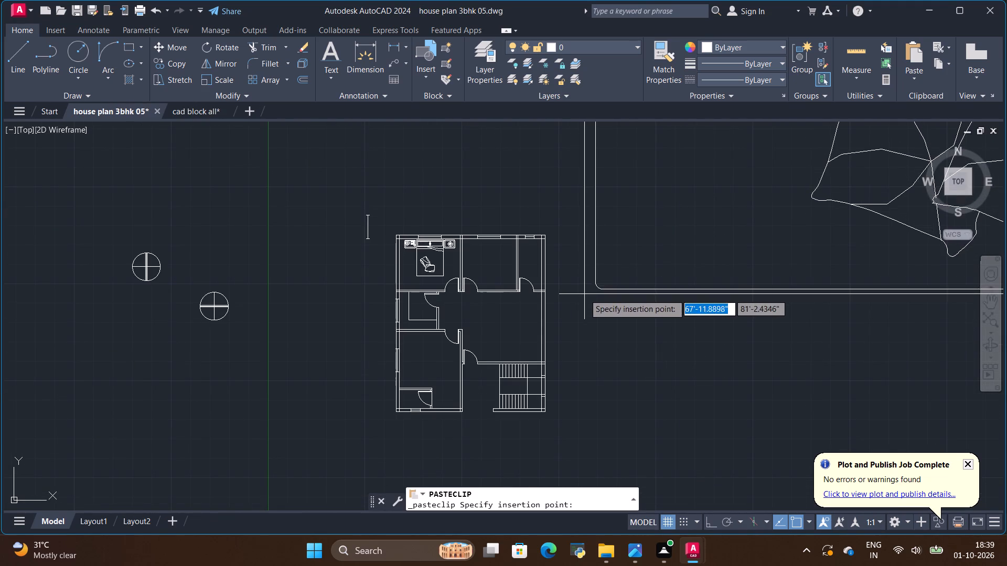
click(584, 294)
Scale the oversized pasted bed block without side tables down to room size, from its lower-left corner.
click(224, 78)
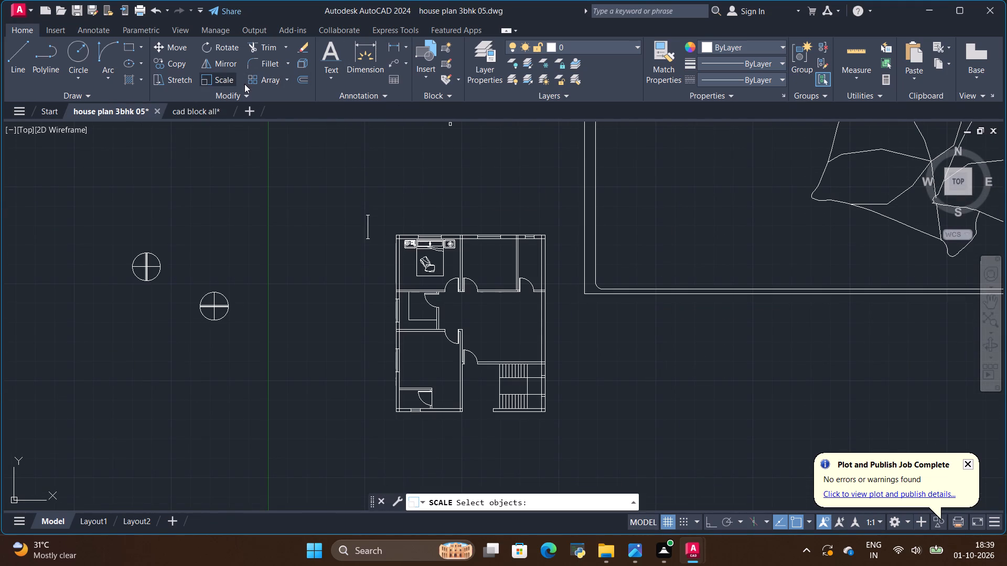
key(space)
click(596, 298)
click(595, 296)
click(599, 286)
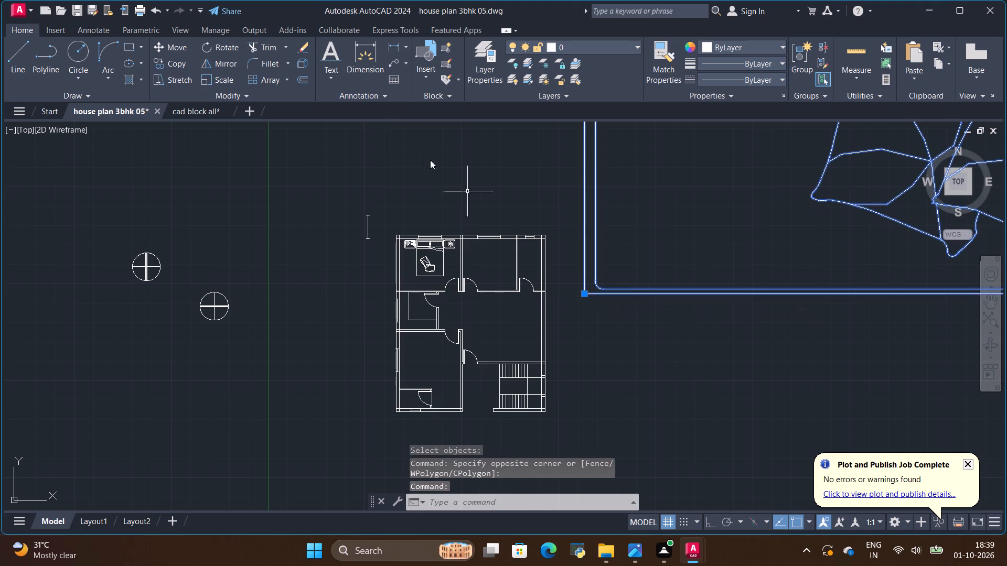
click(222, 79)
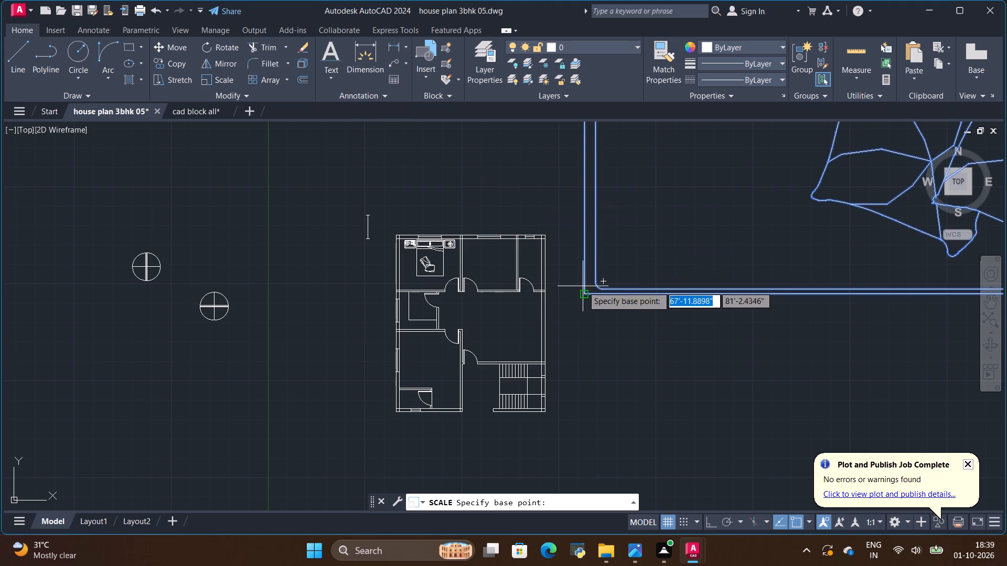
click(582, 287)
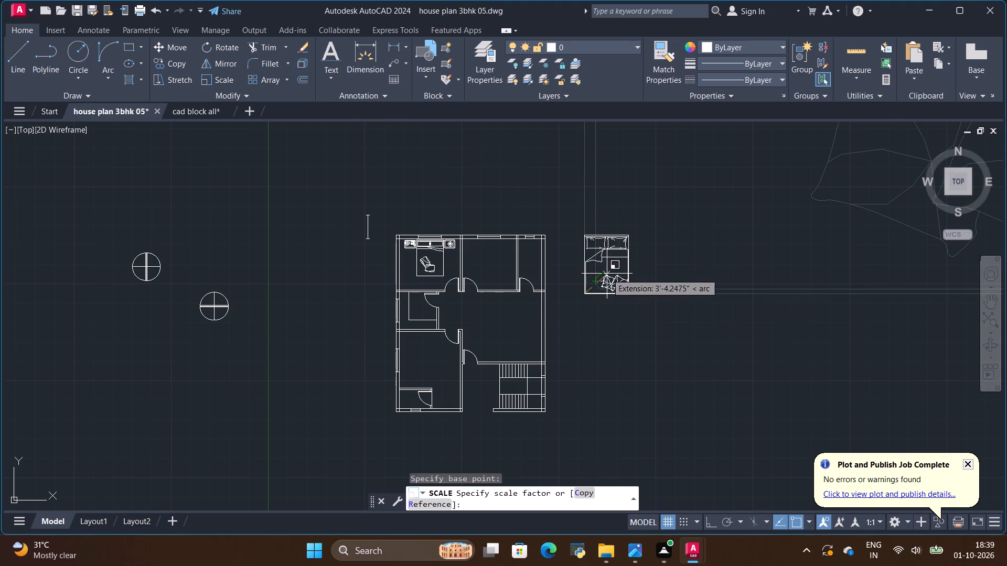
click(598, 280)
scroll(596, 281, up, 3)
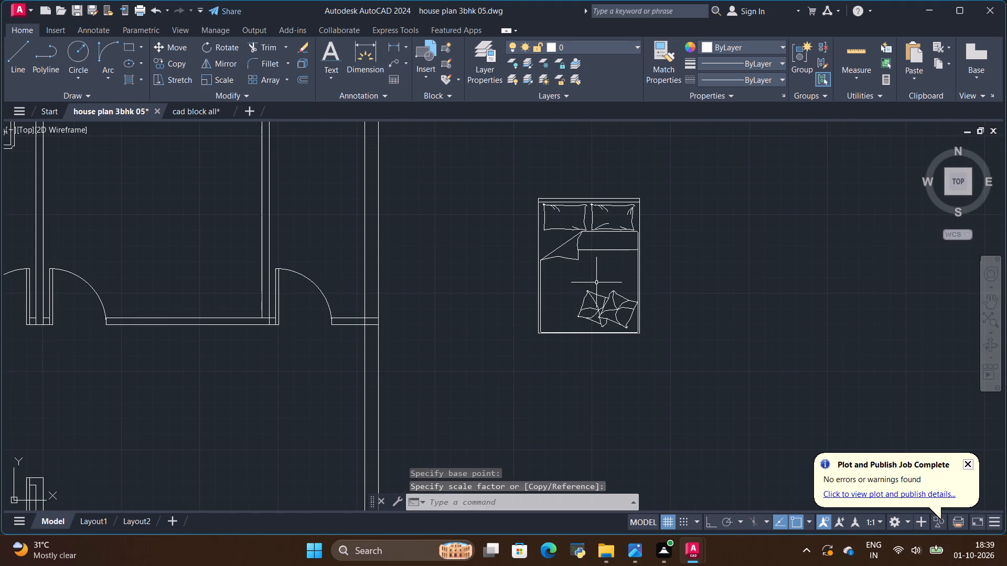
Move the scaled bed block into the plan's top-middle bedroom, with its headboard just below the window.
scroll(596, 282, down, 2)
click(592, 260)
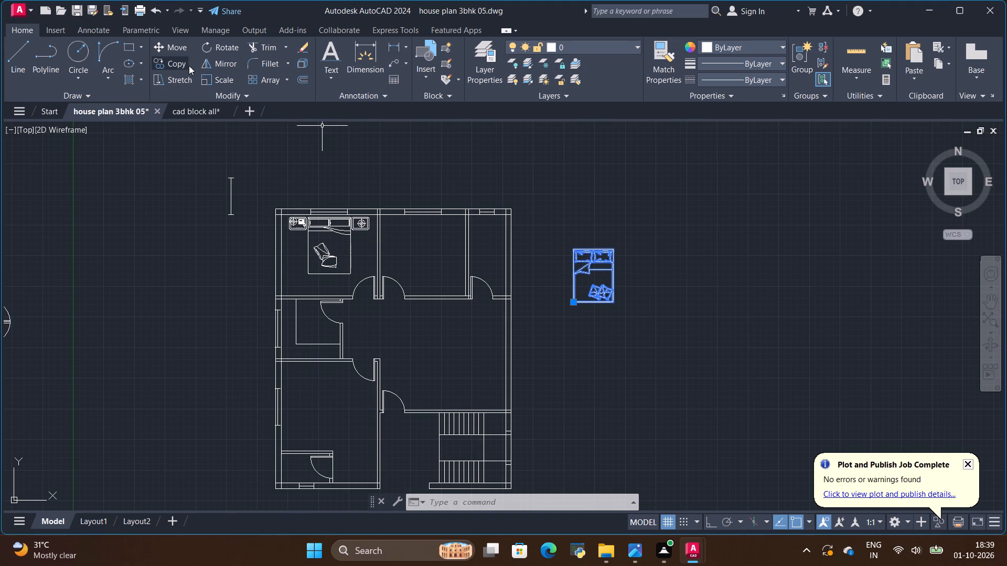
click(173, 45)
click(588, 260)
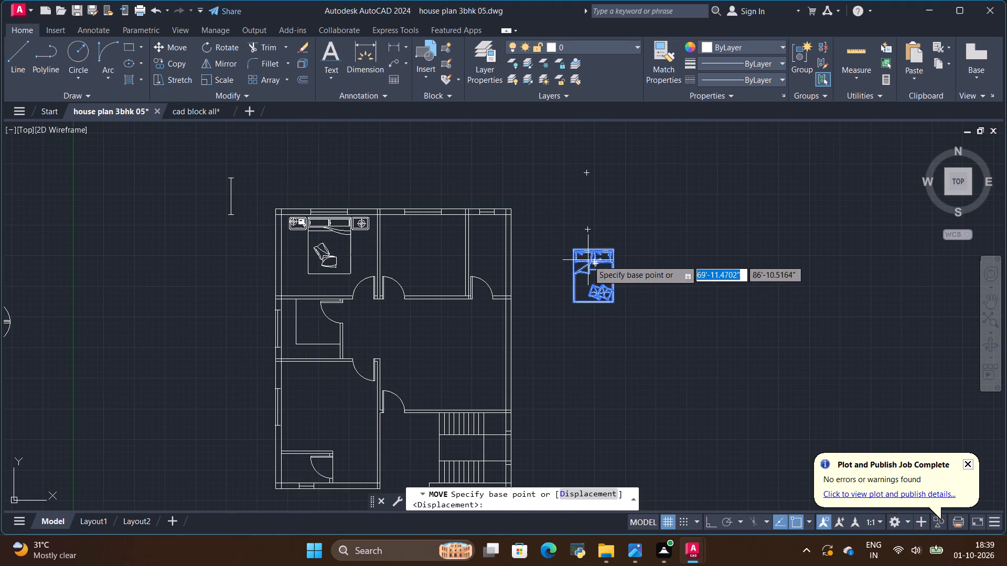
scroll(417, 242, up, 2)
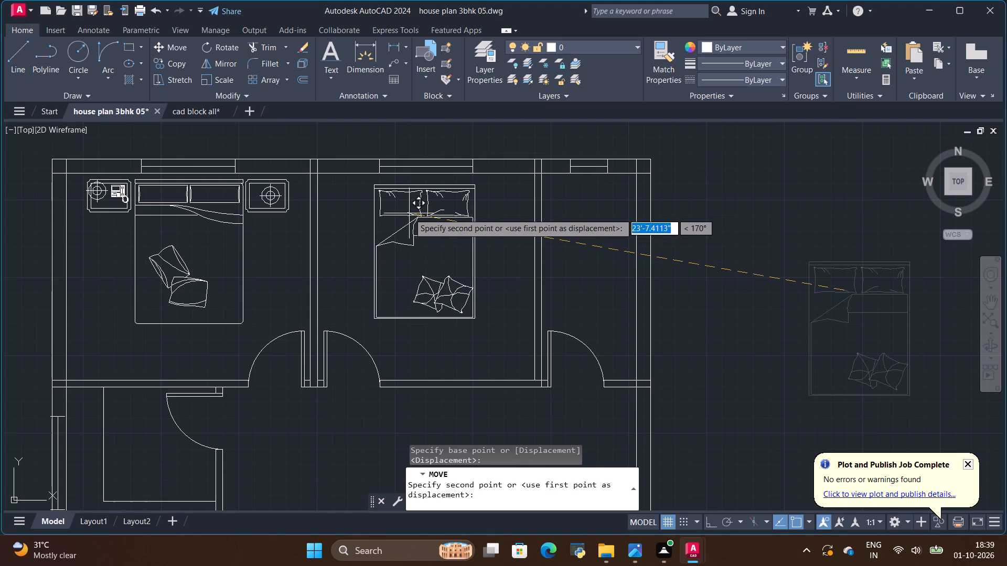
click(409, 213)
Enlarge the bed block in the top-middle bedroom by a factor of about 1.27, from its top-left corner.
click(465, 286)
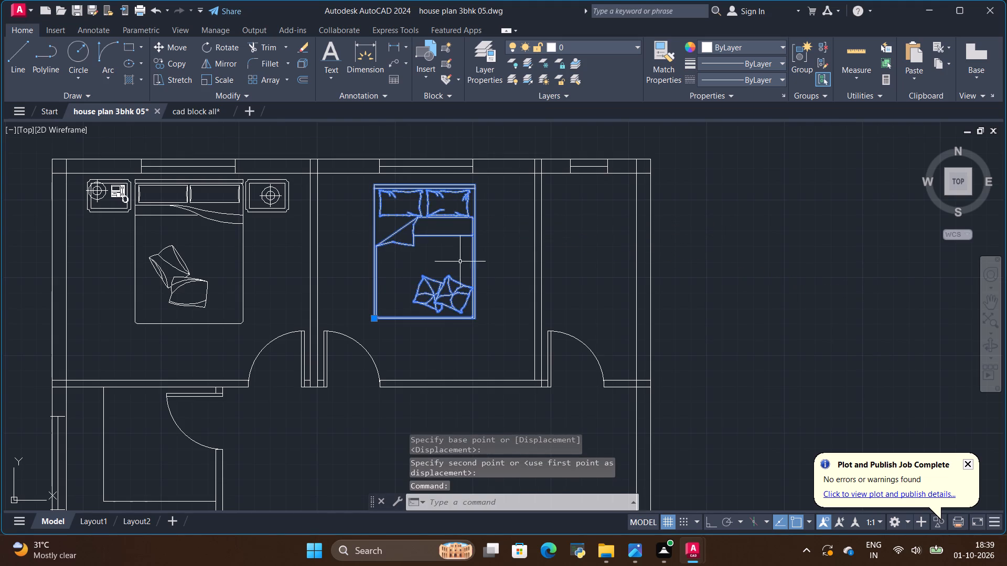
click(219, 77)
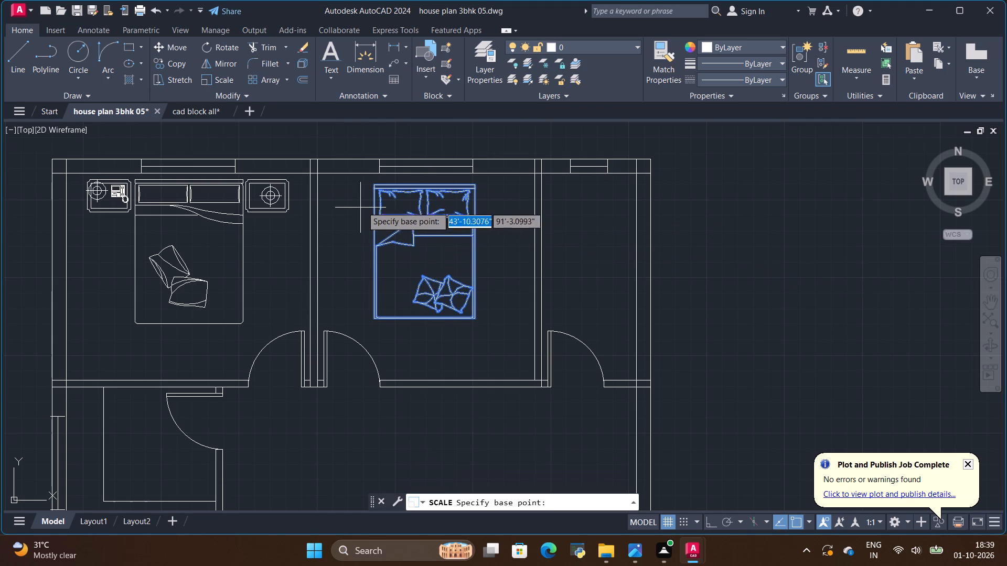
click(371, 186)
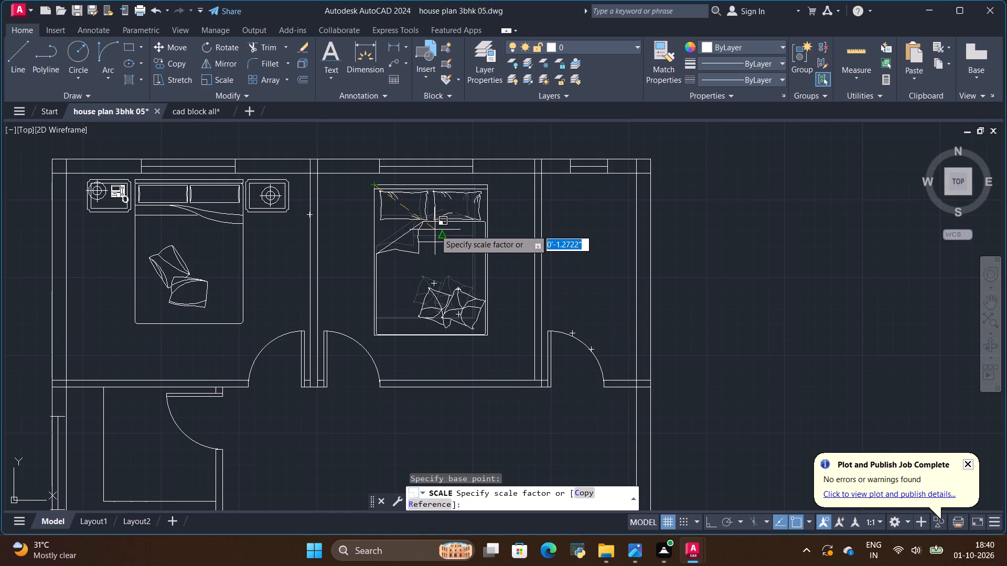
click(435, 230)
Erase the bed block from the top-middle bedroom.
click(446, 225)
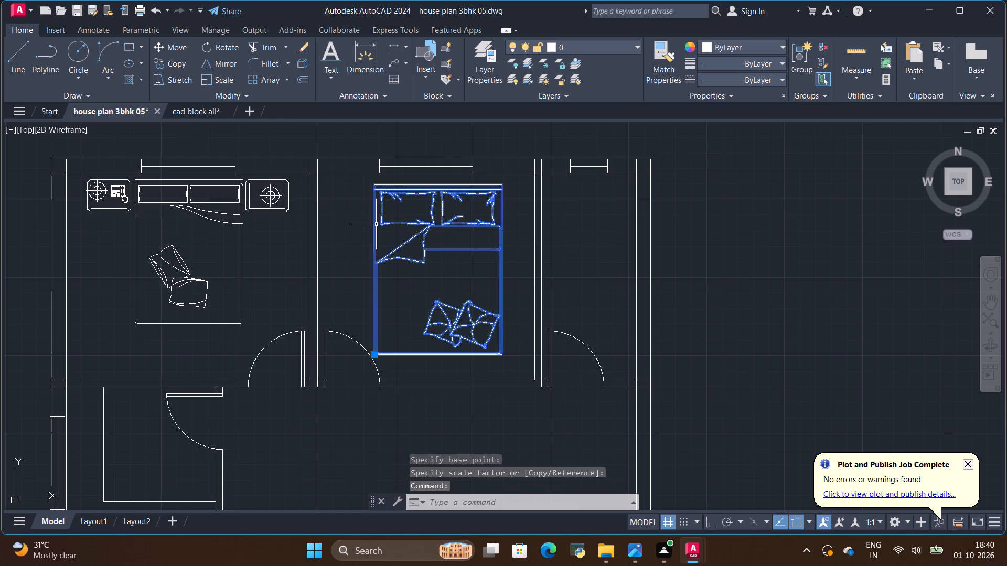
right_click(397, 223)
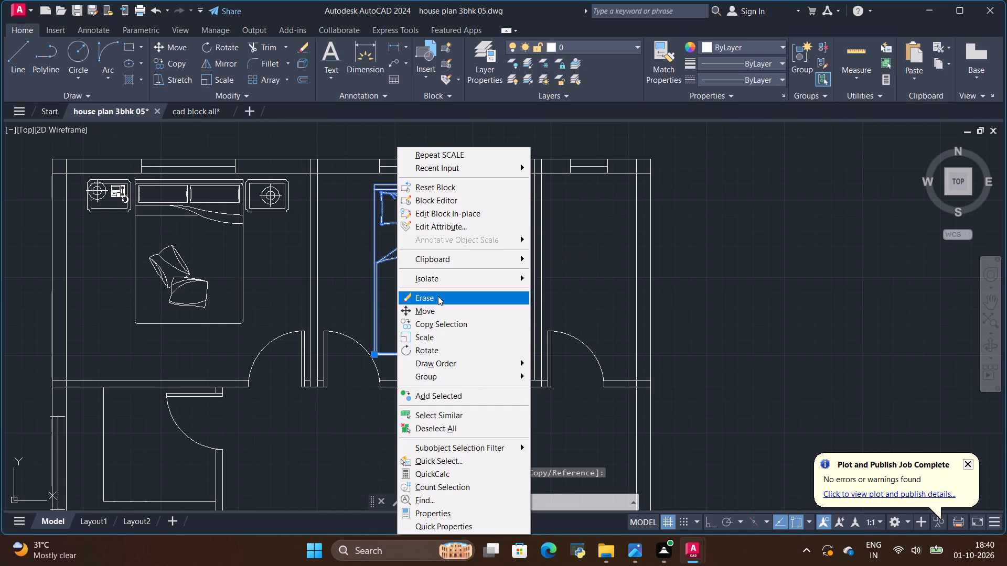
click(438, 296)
Copy only the first-row bed block with side tables, round lamps and two loose cushions from "cad block all".
click(183, 111)
scroll(464, 292, down, 1)
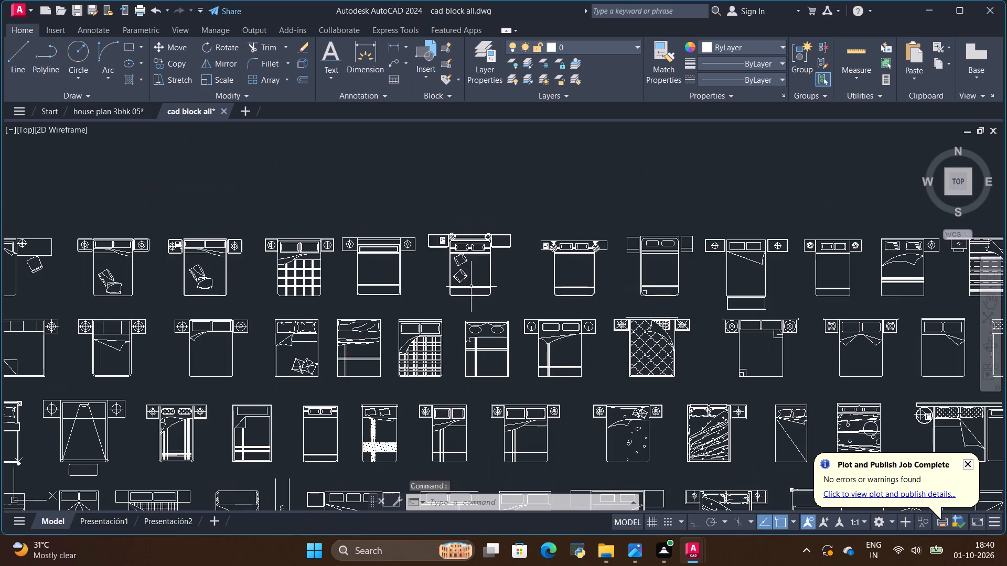
scroll(470, 273, up, 1)
click(453, 234)
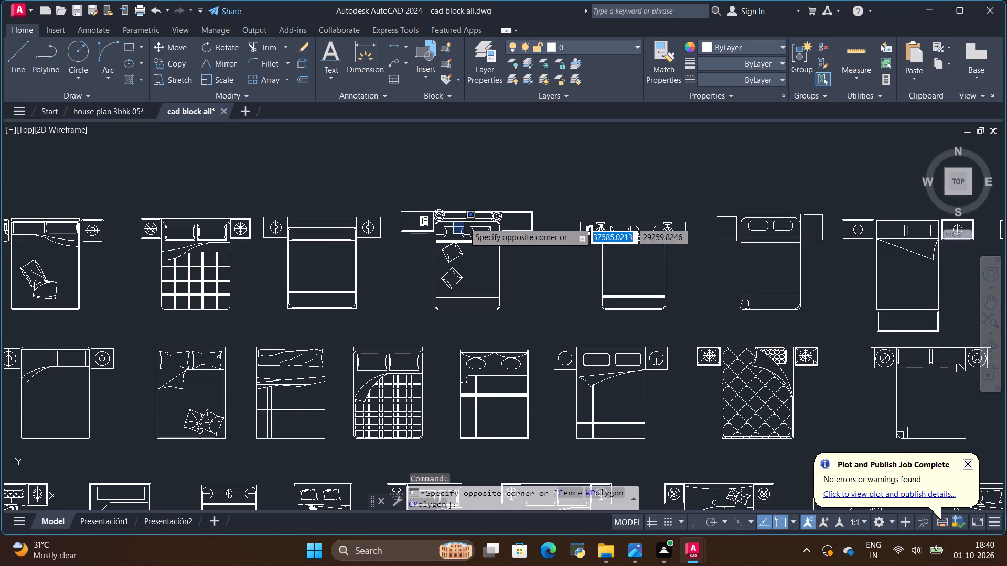
click(464, 222)
click(475, 219)
key(ctrl+c)
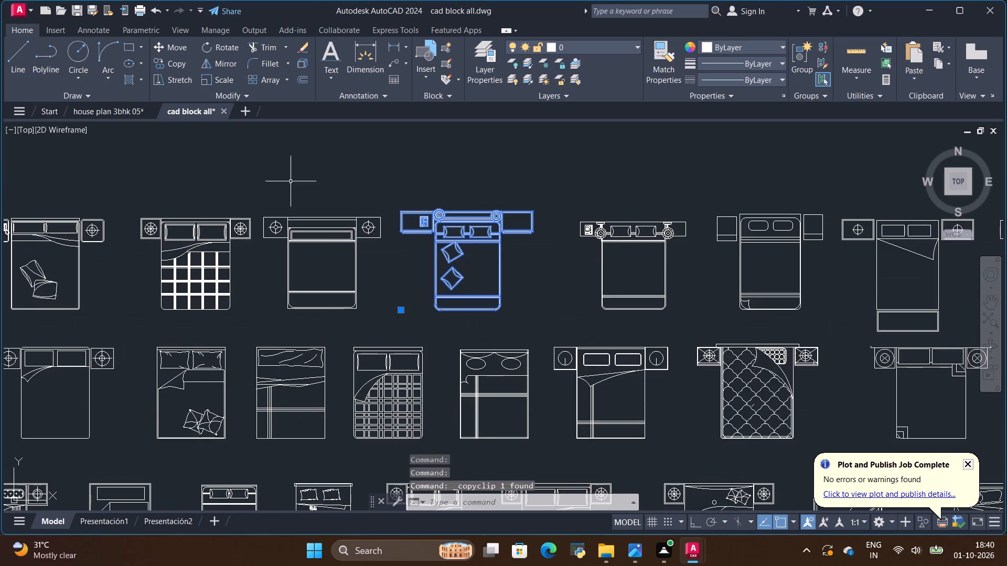
Paste the copied bed block twice into "house plan 3bhk 05", with overlapping copies starting just outside the plan's right wall.
click(112, 105)
click(770, 272)
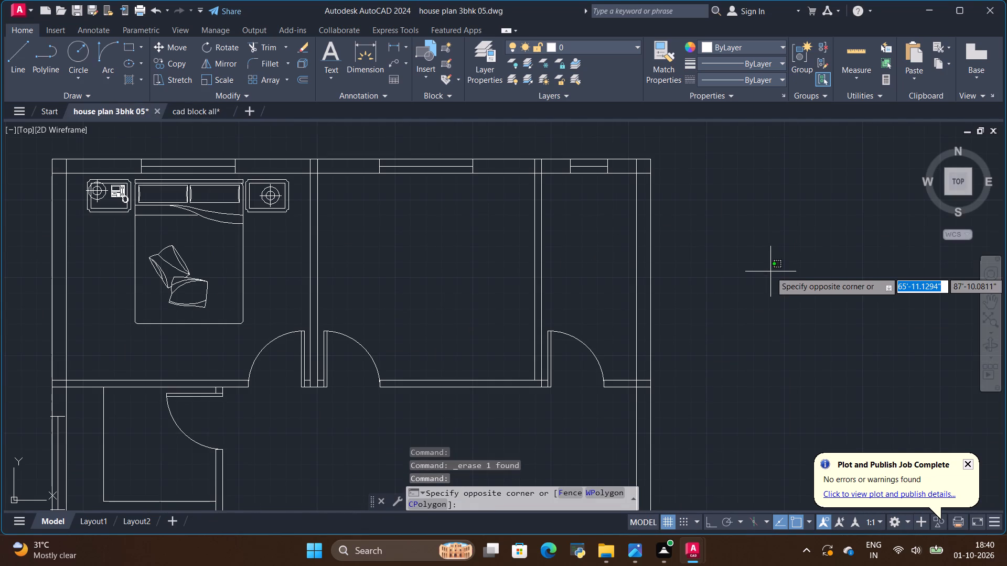
key(ctrl+v)
scroll(691, 312, down, 3)
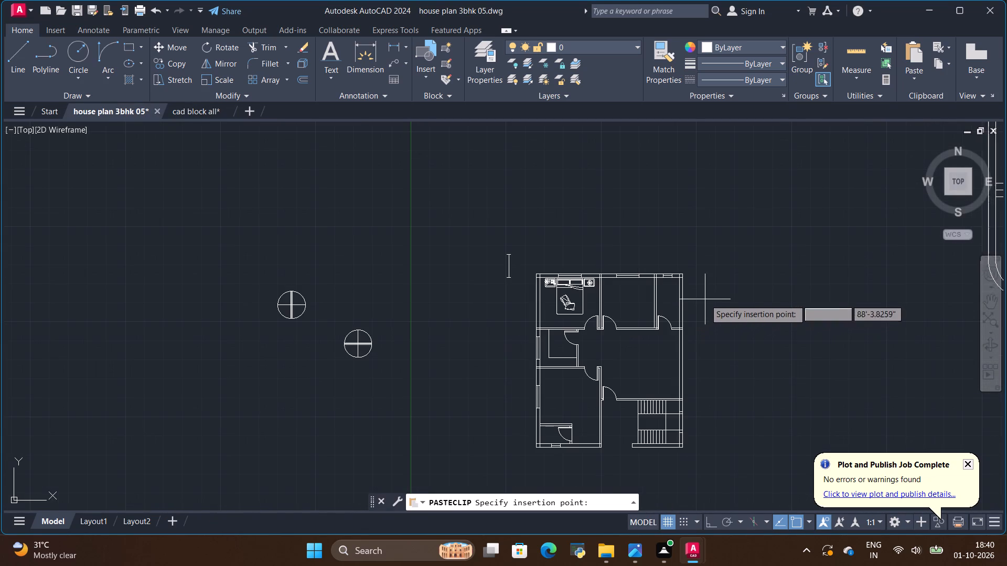
click(724, 305)
key(ctrl+v)
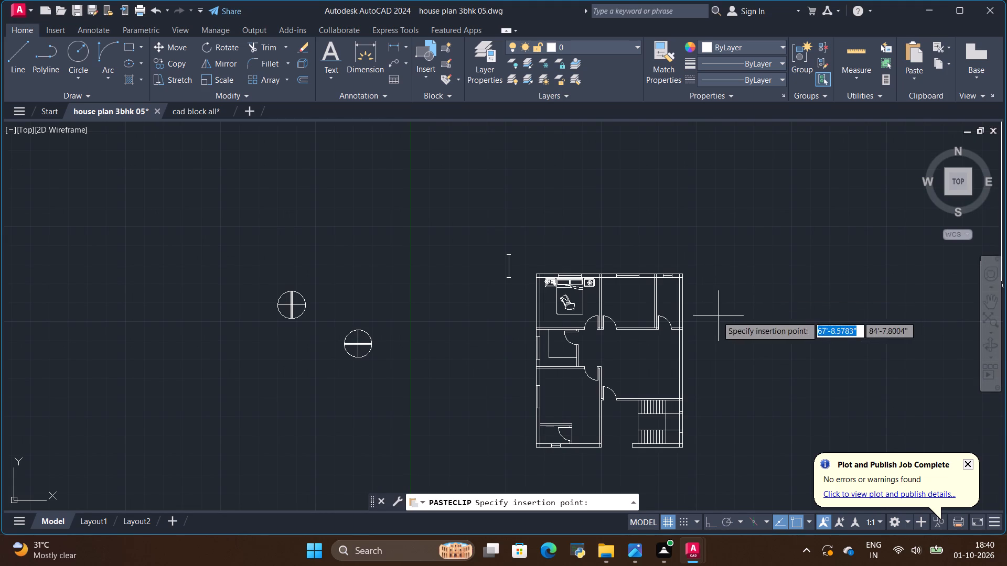
click(712, 316)
Scale one of the two overlapping bed blocks down to a tiny size, from the lower-left corner of its bed.
scroll(703, 358, down, 3)
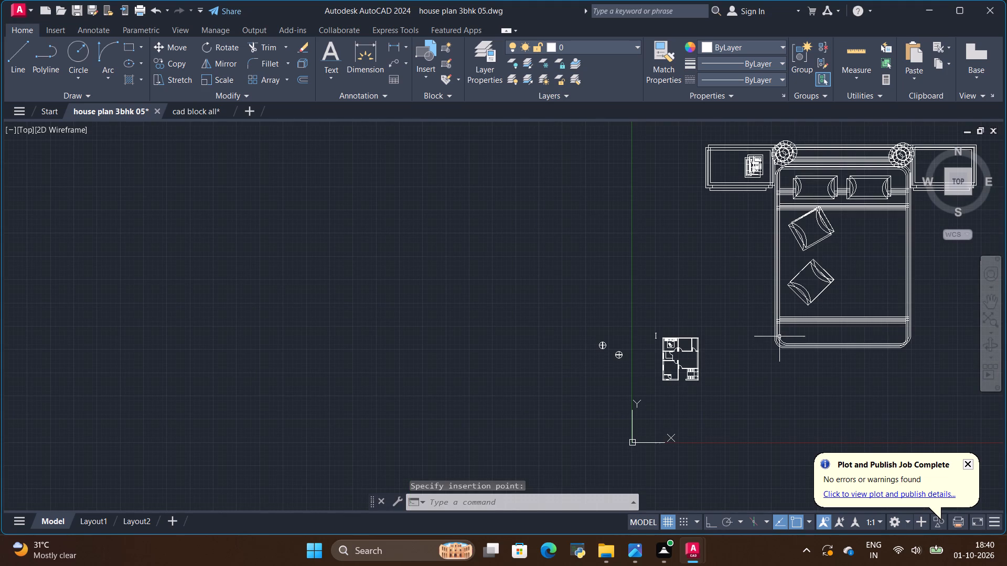
click(777, 334)
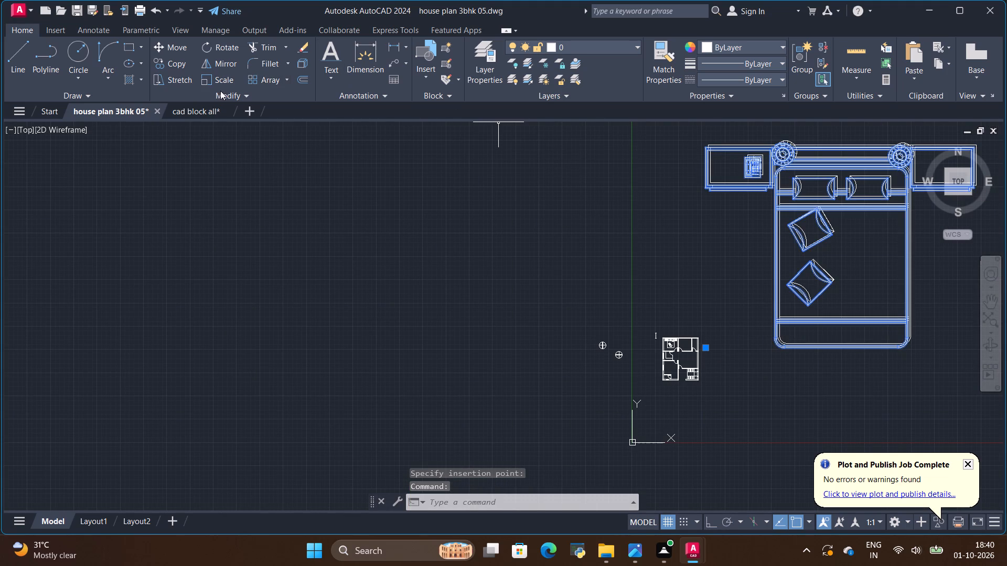
click(221, 77)
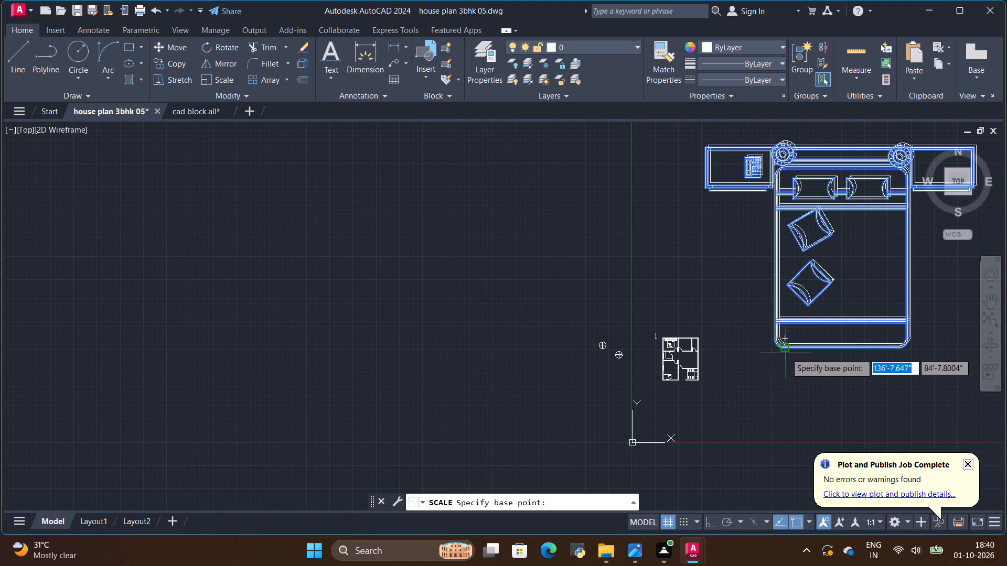
click(778, 342)
click(781, 343)
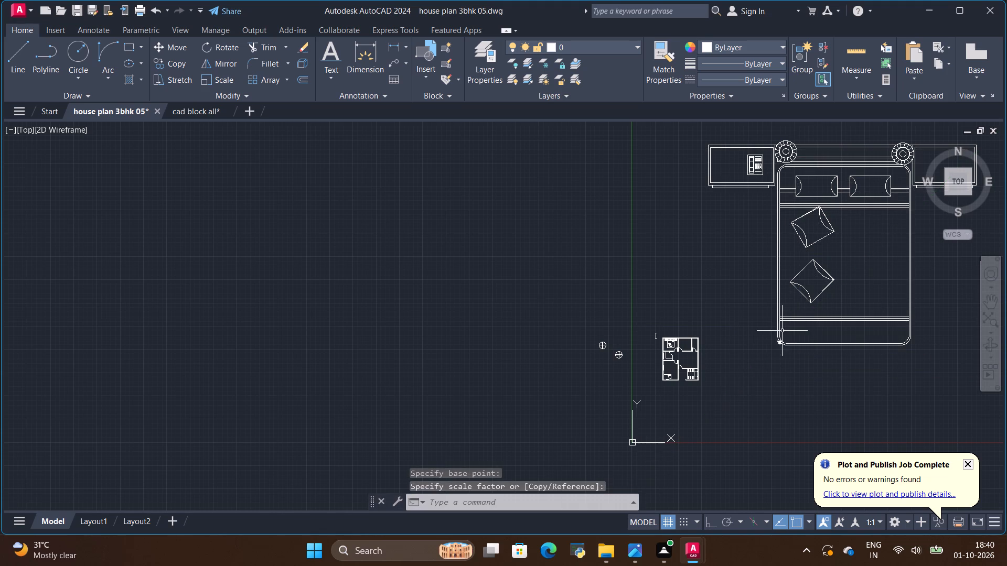
Scale the remaining oversized bed block down to roughly bedroom size, leaving it outside the plan beside the tiny copy.
click(779, 333)
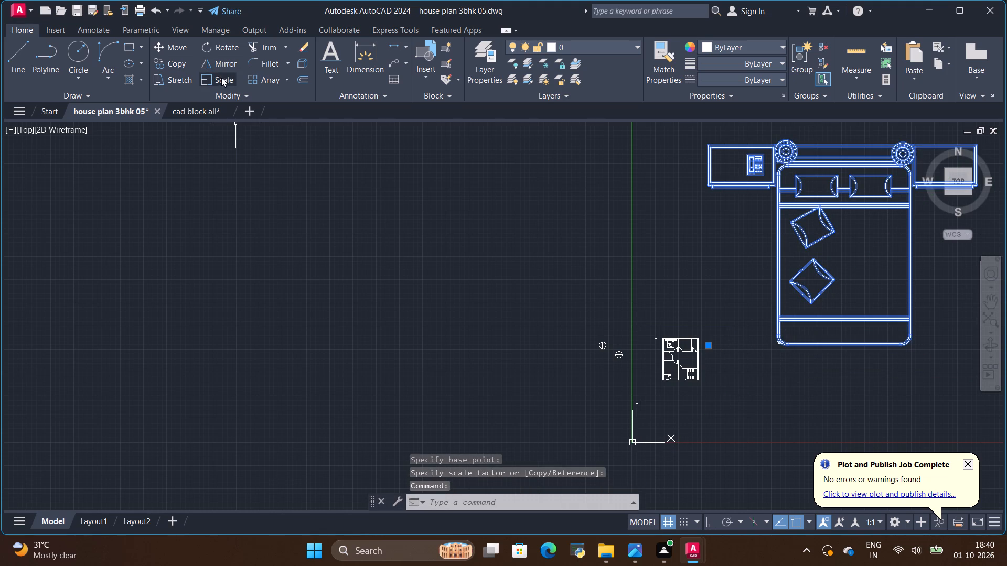
click(221, 78)
click(795, 321)
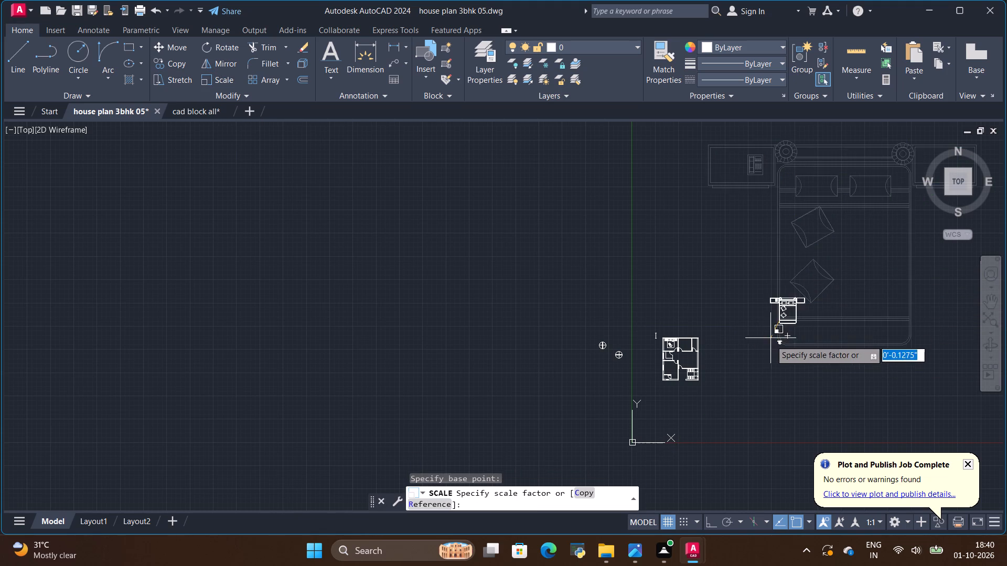
scroll(770, 342, up, 3)
scroll(810, 343, down, 1)
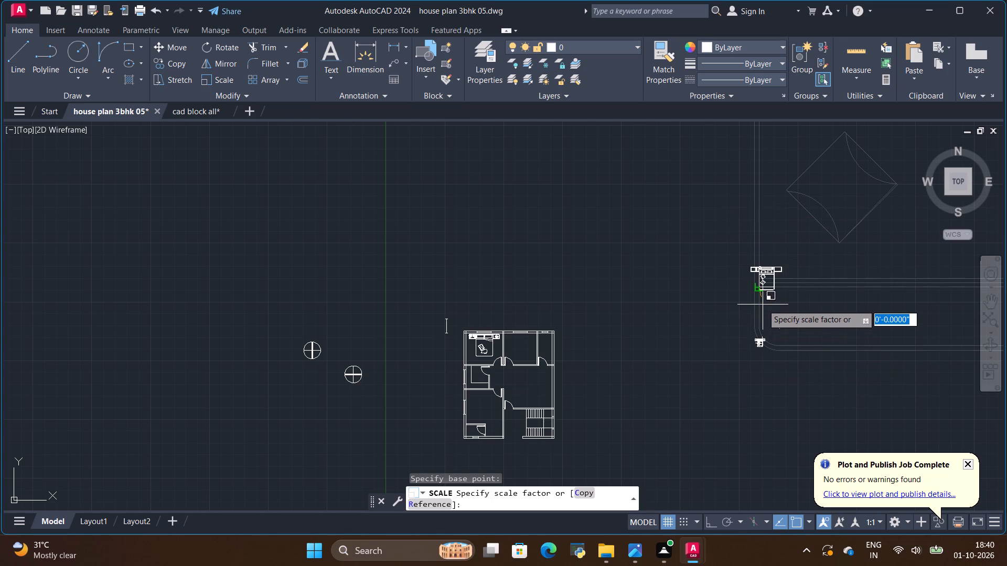
click(763, 304)
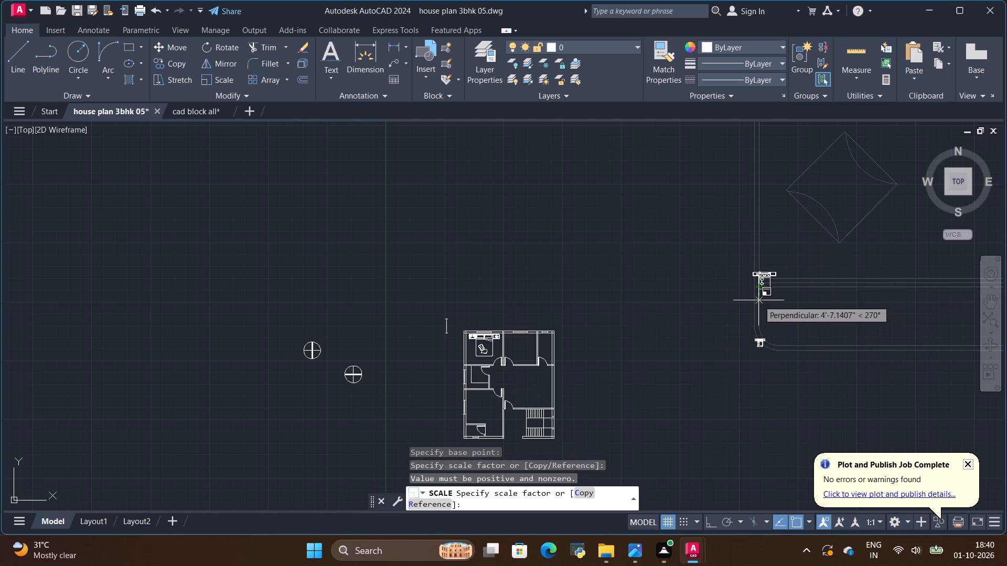
scroll(757, 300, up, 3)
click(757, 295)
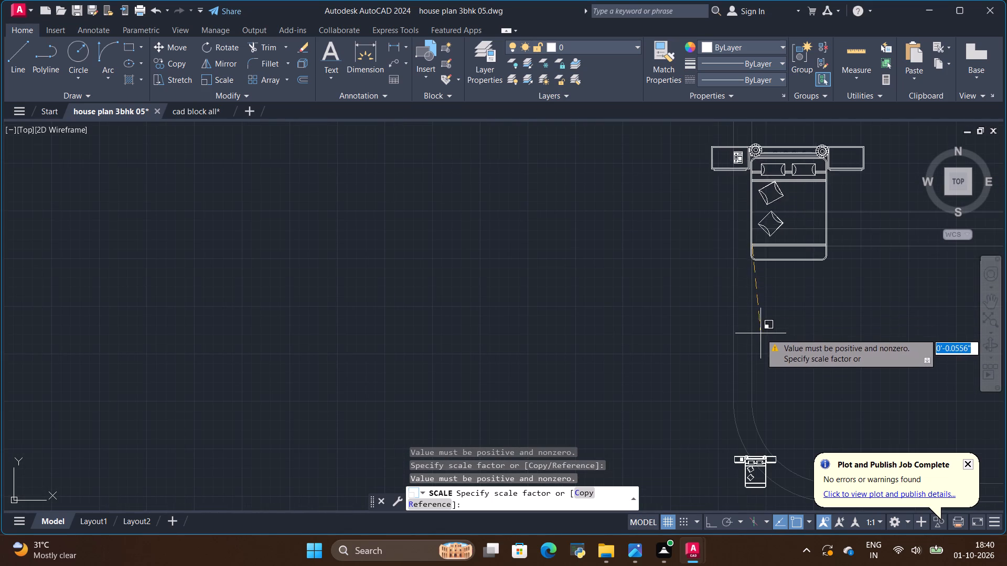
click(765, 303)
click(766, 195)
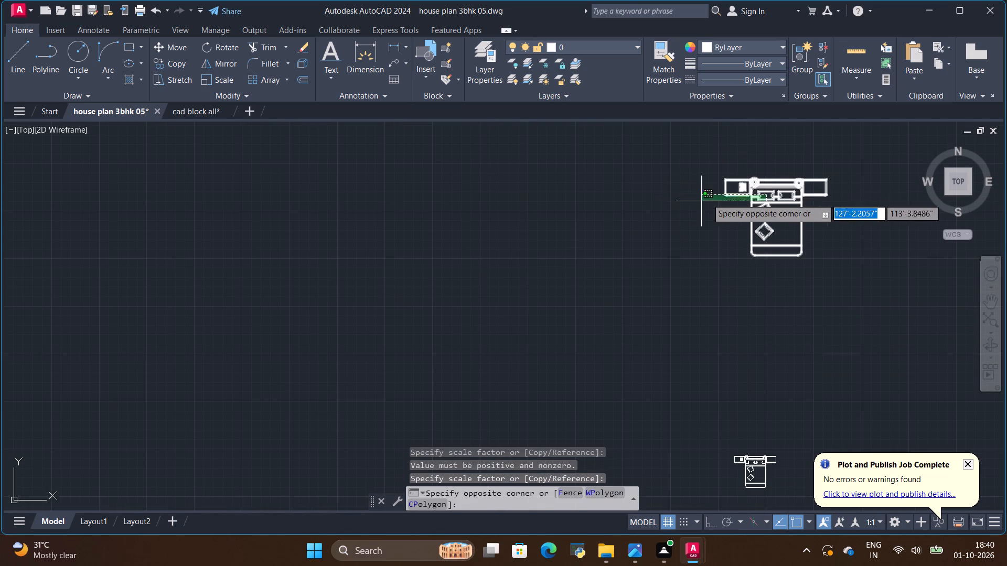
key(Escape)
Move the larger of the two scaled bed blocks into the top-middle bedroom, with its headboard toward the upper window wall.
click(753, 198)
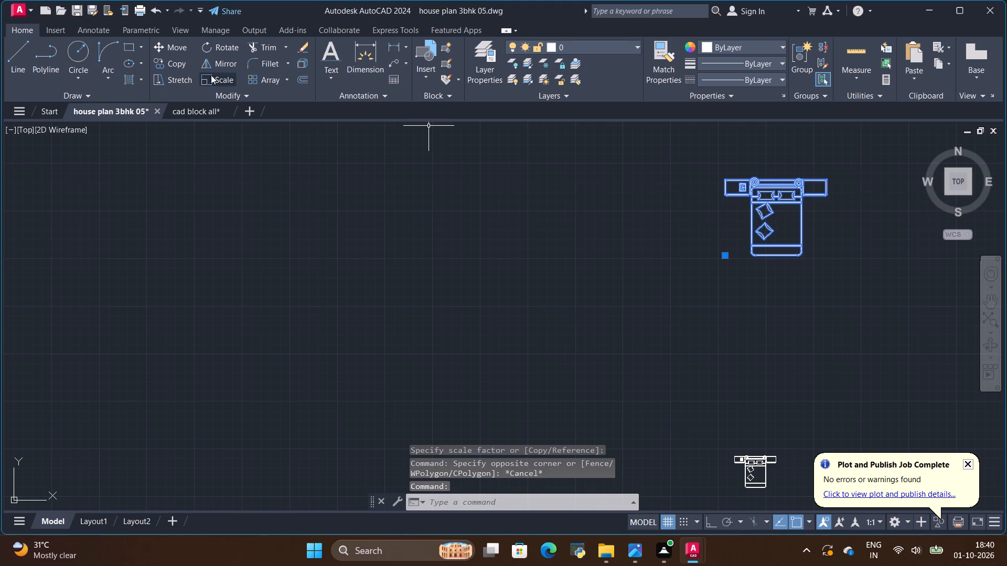
click(185, 48)
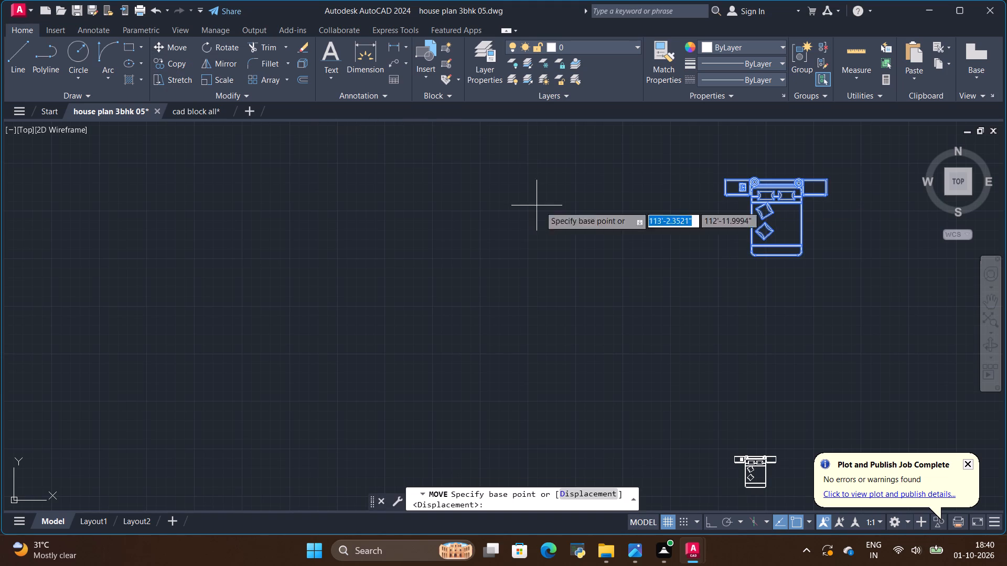
click(729, 190)
scroll(607, 278, down, 5)
scroll(459, 311, up, 2)
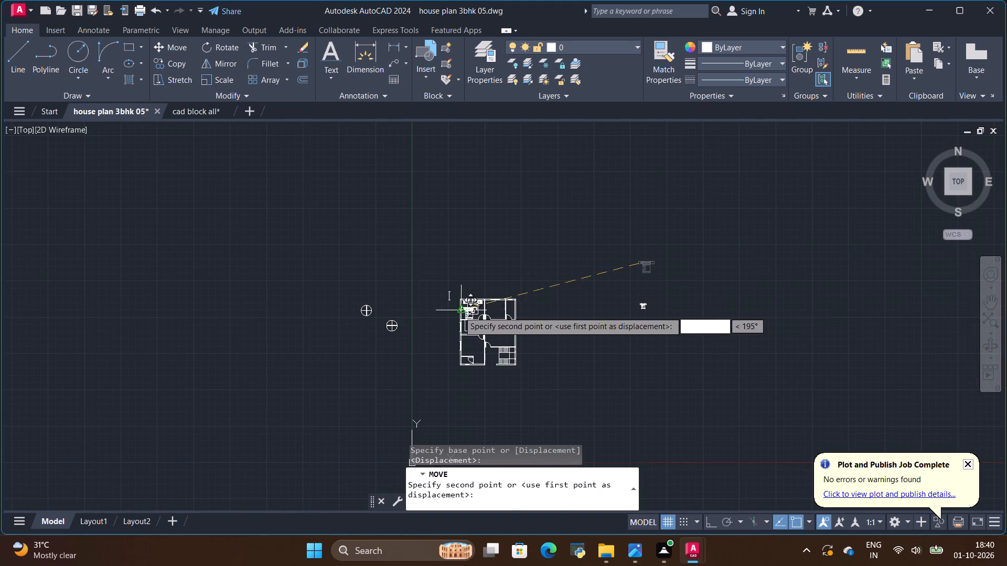
scroll(459, 311, up, 4)
scroll(578, 267, down, 1)
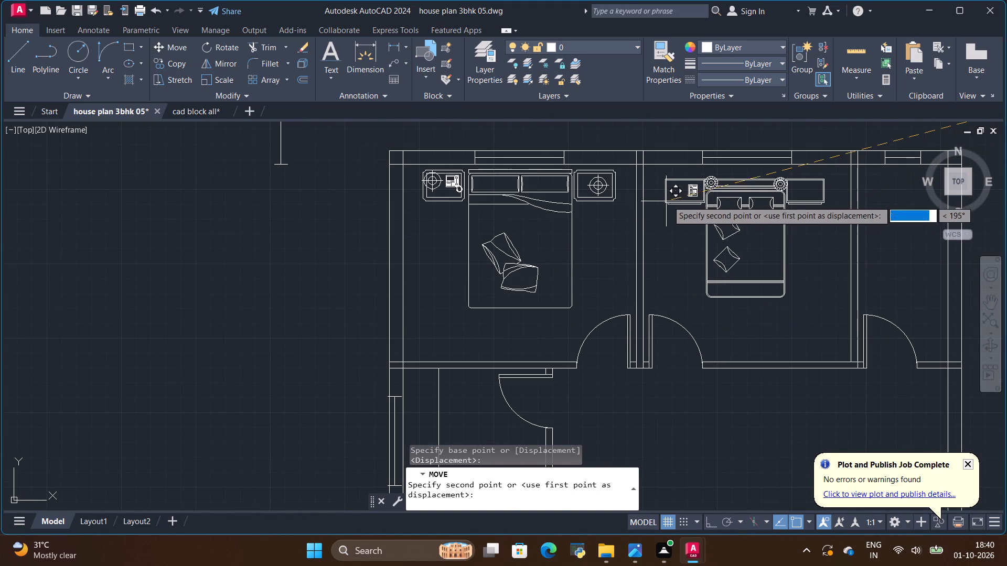
click(673, 199)
scroll(350, 309, down, 1)
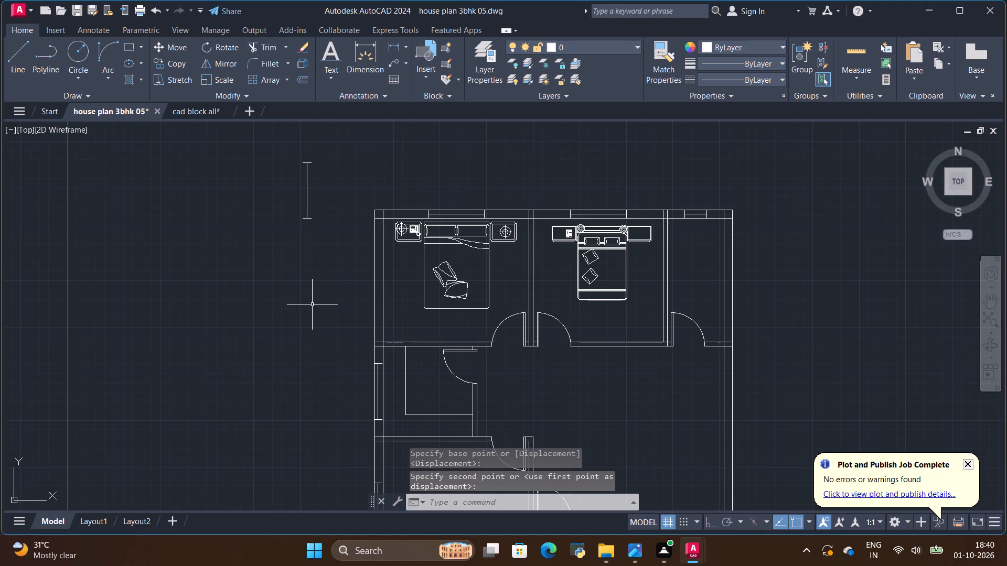
key(Escape)
scroll(359, 325, down, 2)
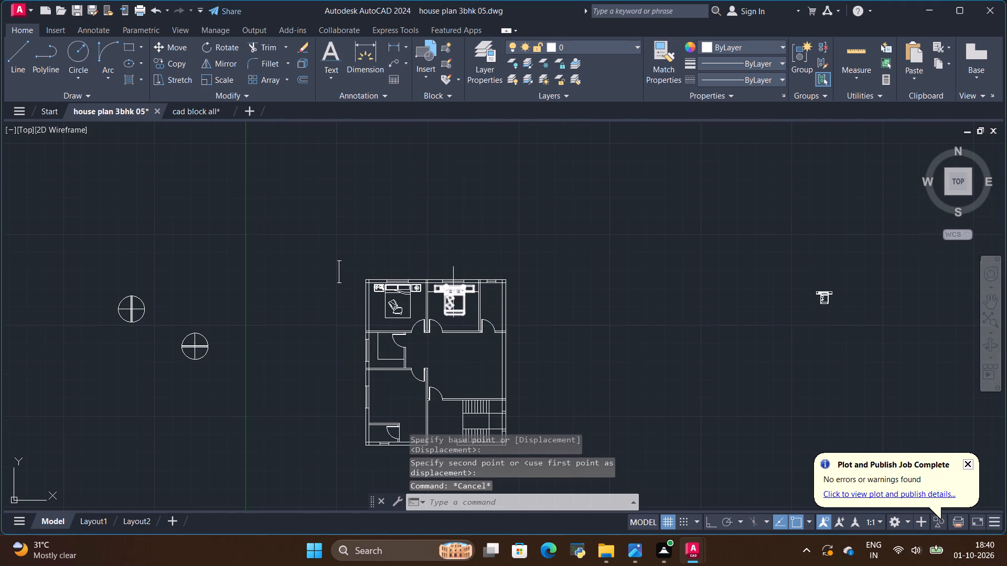
Save the house plan drawing.
key(ctrl+s)
Scale the top-middle bedroom's bed block up slightly, from the upper-left corner of its left side table.
scroll(661, 365, down, 1)
scroll(616, 356, down, 1)
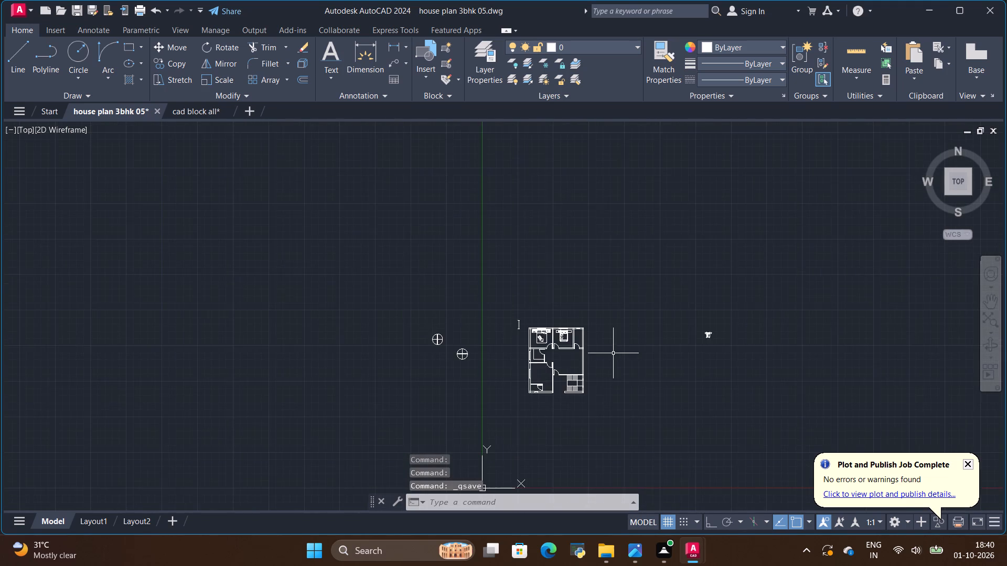
scroll(529, 369, up, 2)
scroll(584, 373, up, 2)
scroll(584, 373, down, 1)
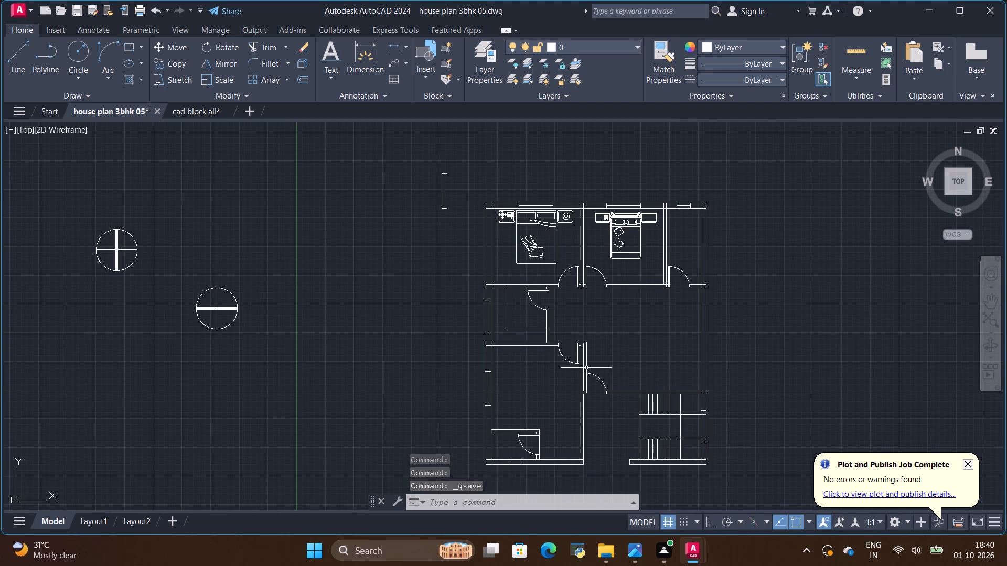
scroll(597, 370, down, 1)
scroll(591, 441, up, 1)
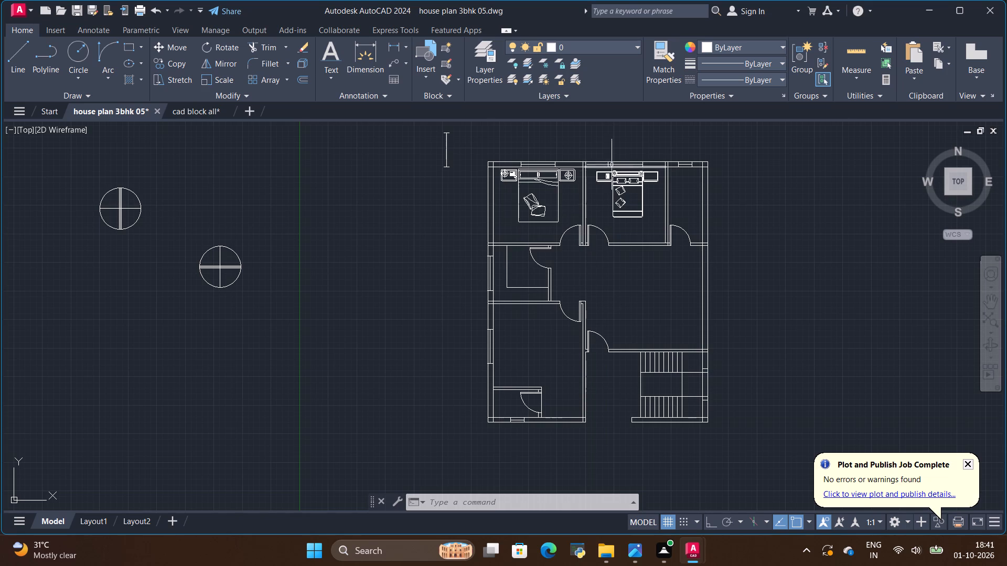
scroll(614, 164, up, 3)
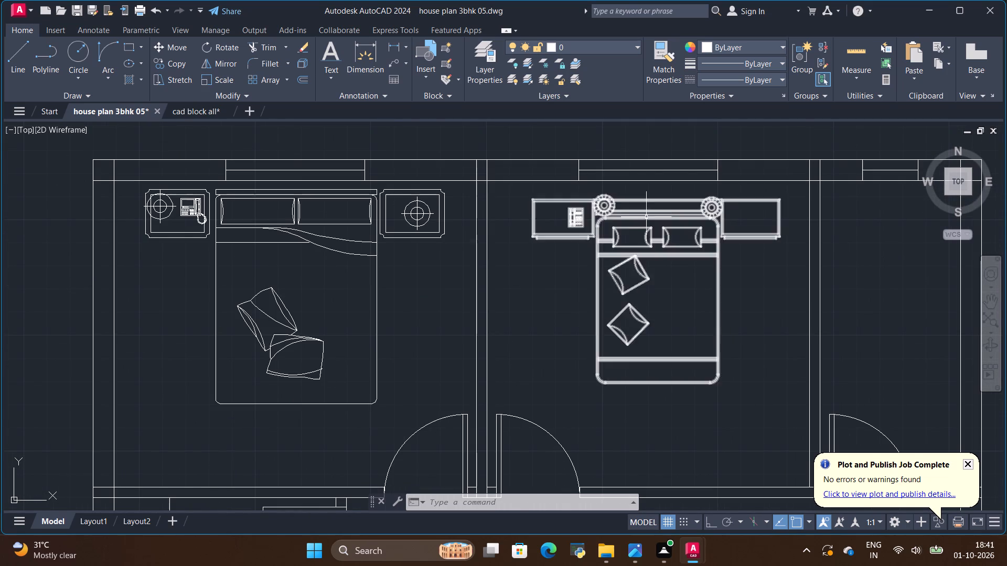
click(646, 216)
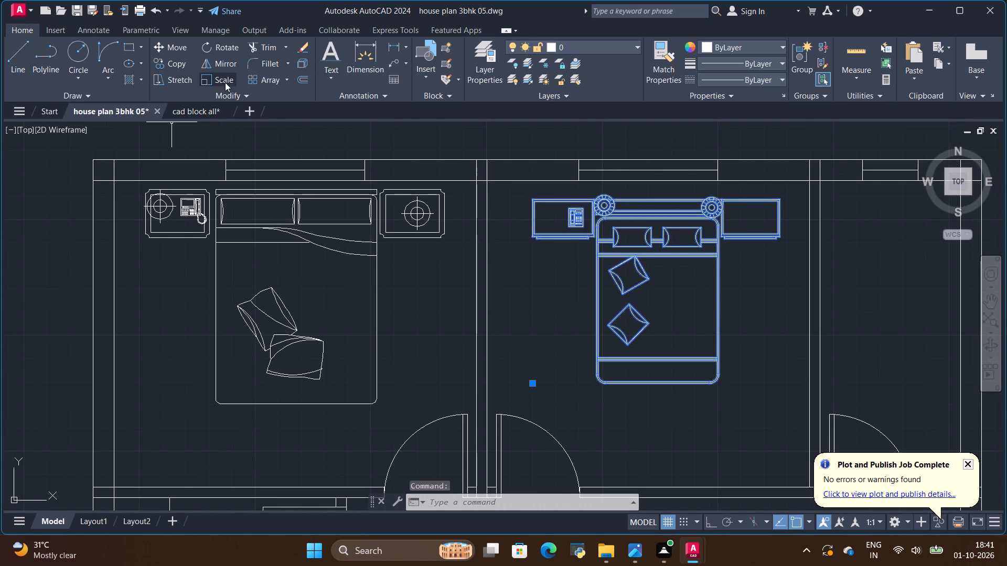
click(226, 79)
click(530, 201)
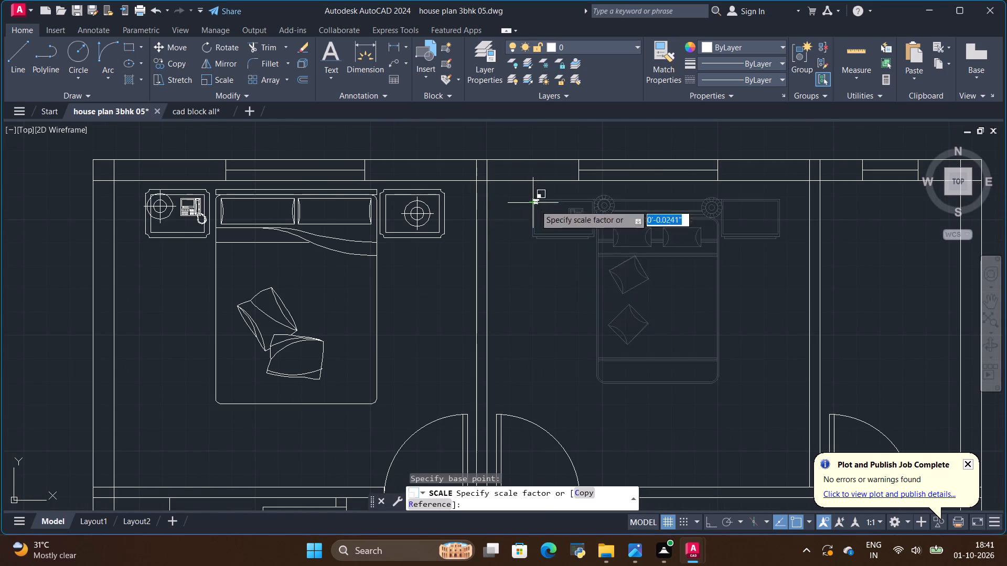
click(613, 335)
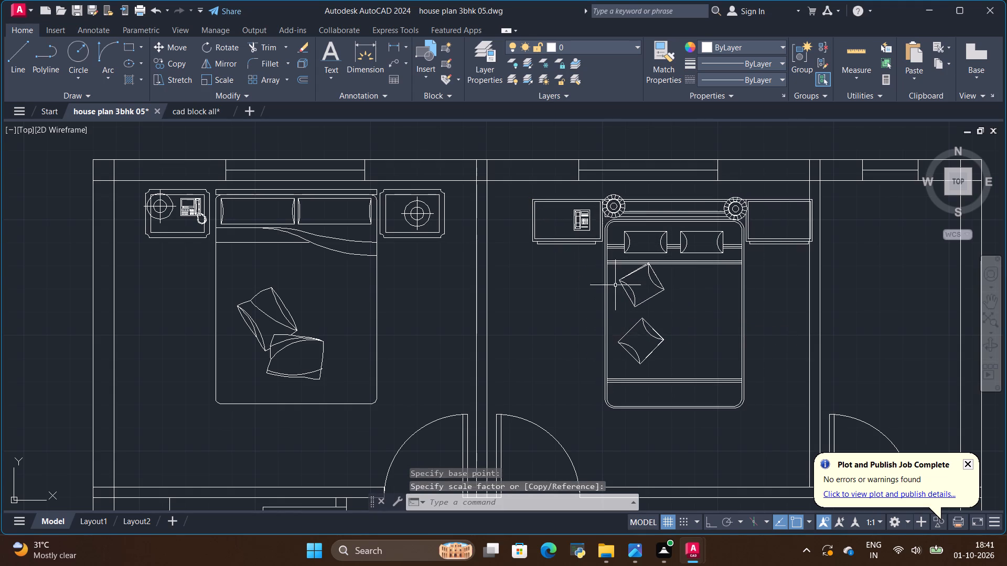
Move the enlarged bed block left so its side tables fit between the top-middle bedroom's side walls.
click(616, 262)
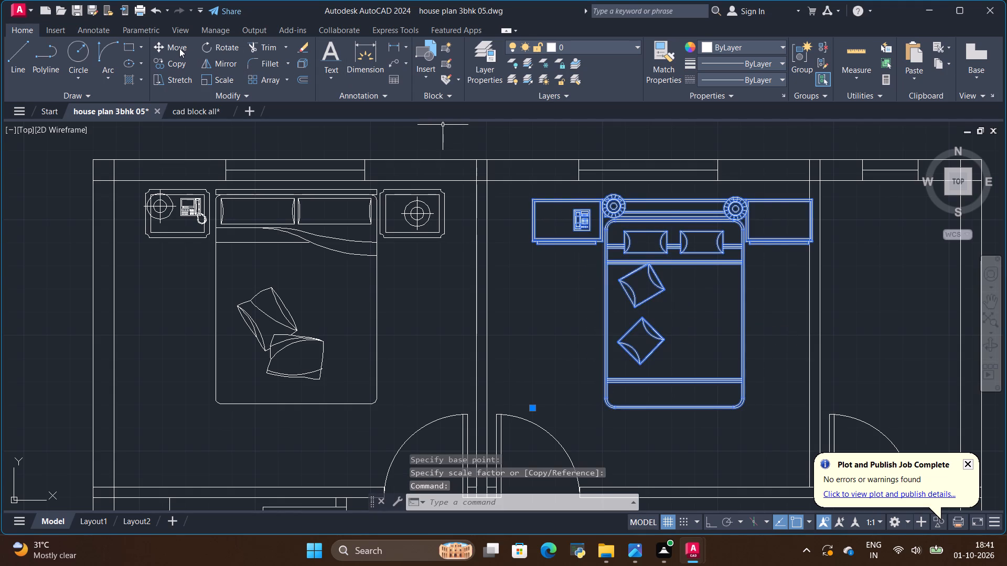
click(179, 50)
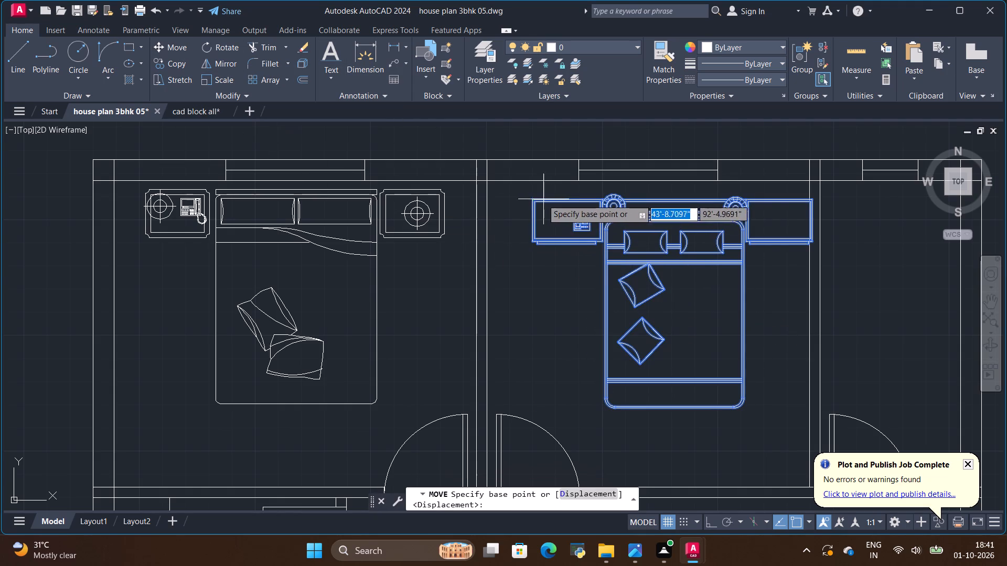
click(540, 199)
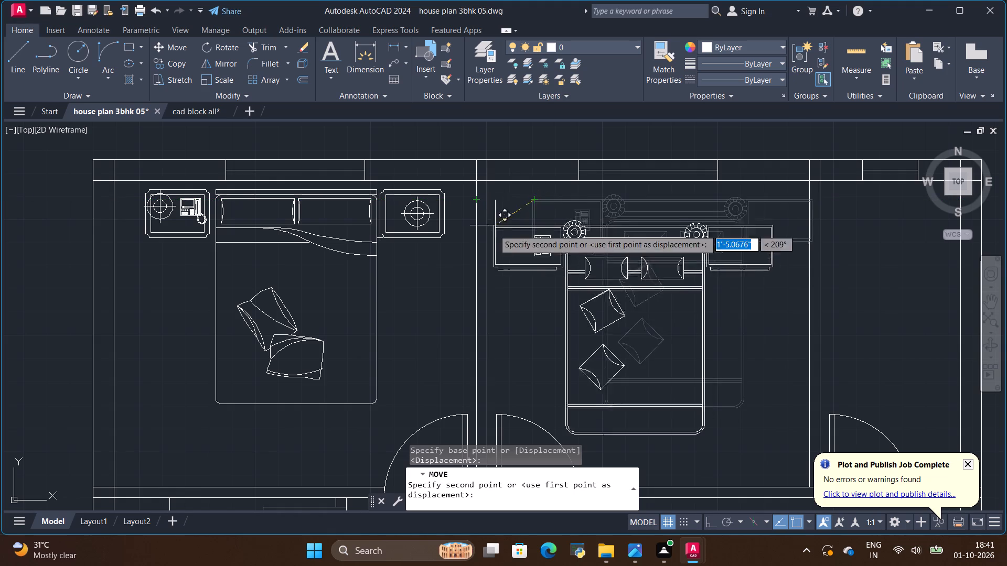
click(509, 208)
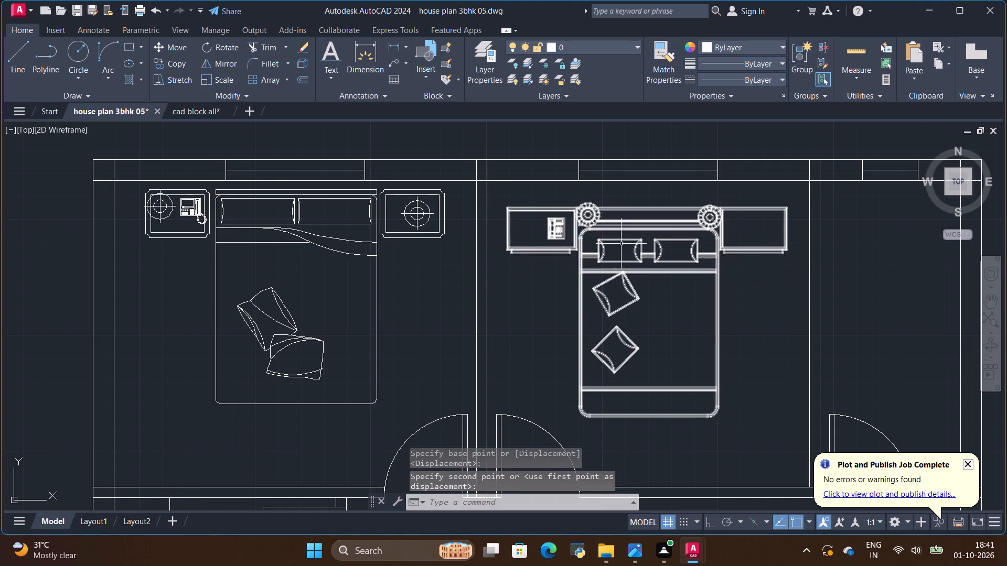
scroll(504, 209, down, 2)
scroll(536, 330, up, 1)
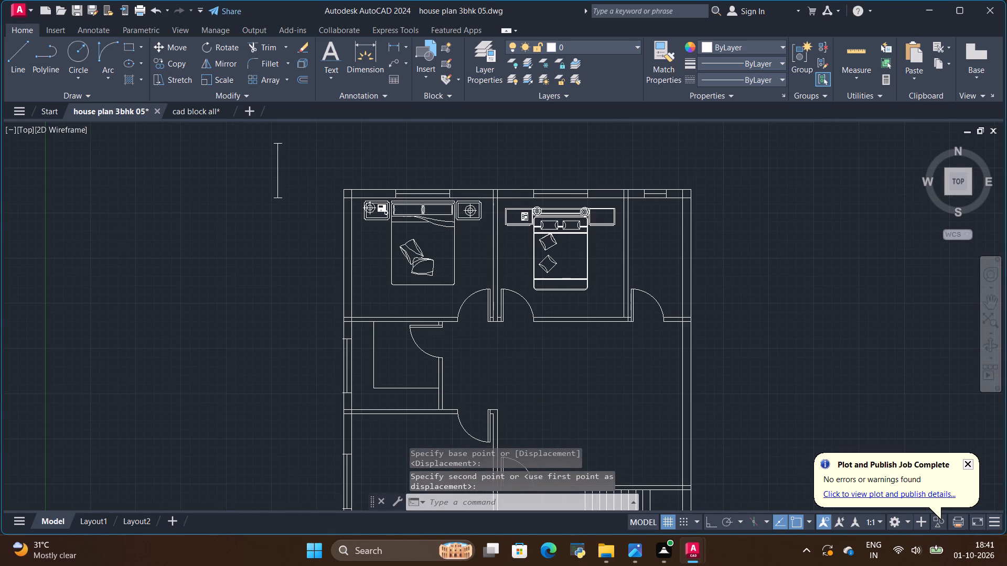
scroll(536, 330, down, 2)
Move the bed block up closer to the top-middle bedroom's upper wall, lining the bed up with the window.
click(560, 264)
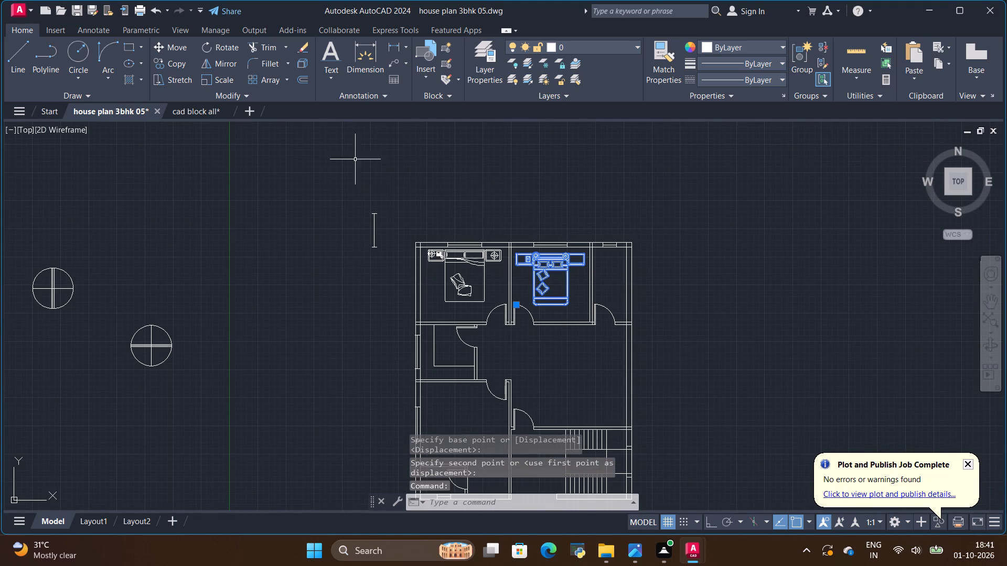
scroll(325, 127, up, 1)
click(178, 48)
scroll(691, 362, up, 2)
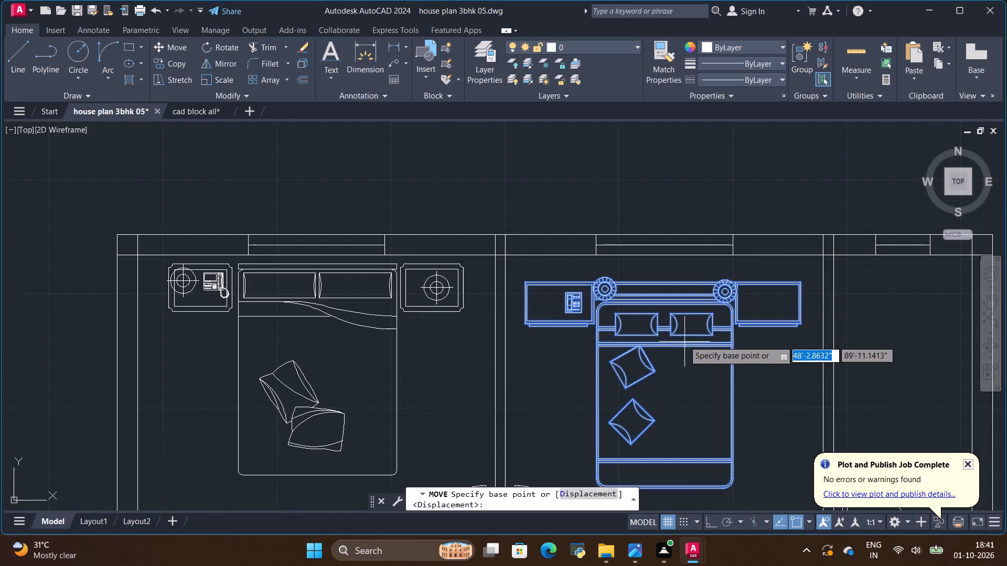
click(678, 296)
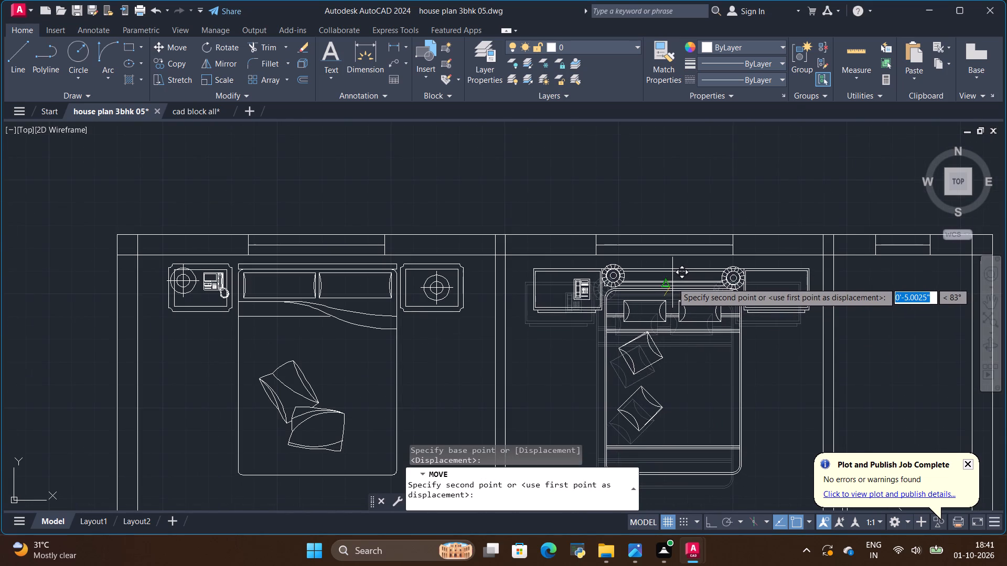
click(673, 281)
key(Escape)
scroll(578, 257, down, 2)
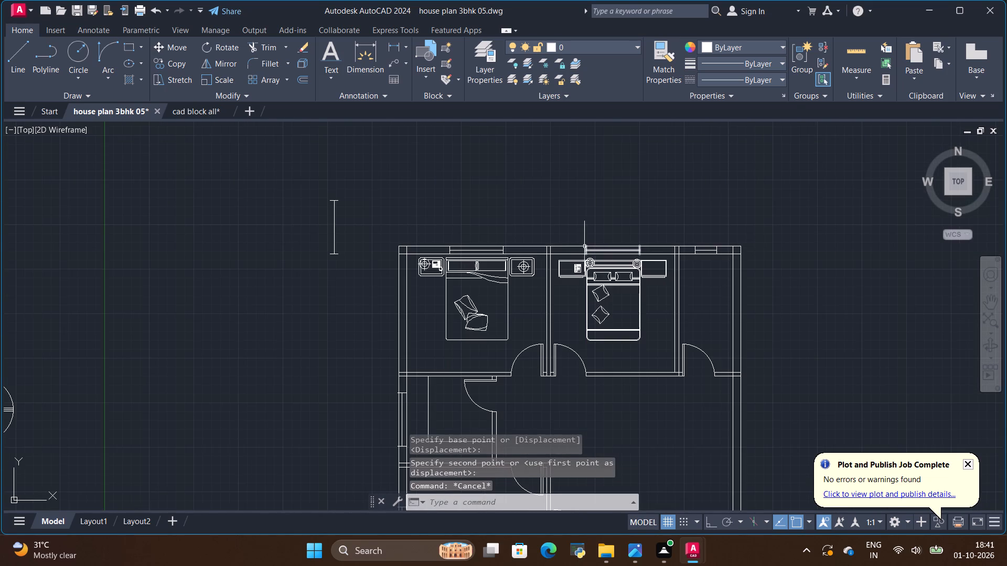
Check the hand-drawn reference plan in the photo viewer for the furniture layout of the hall and dining area.
scroll(607, 259, down, 1)
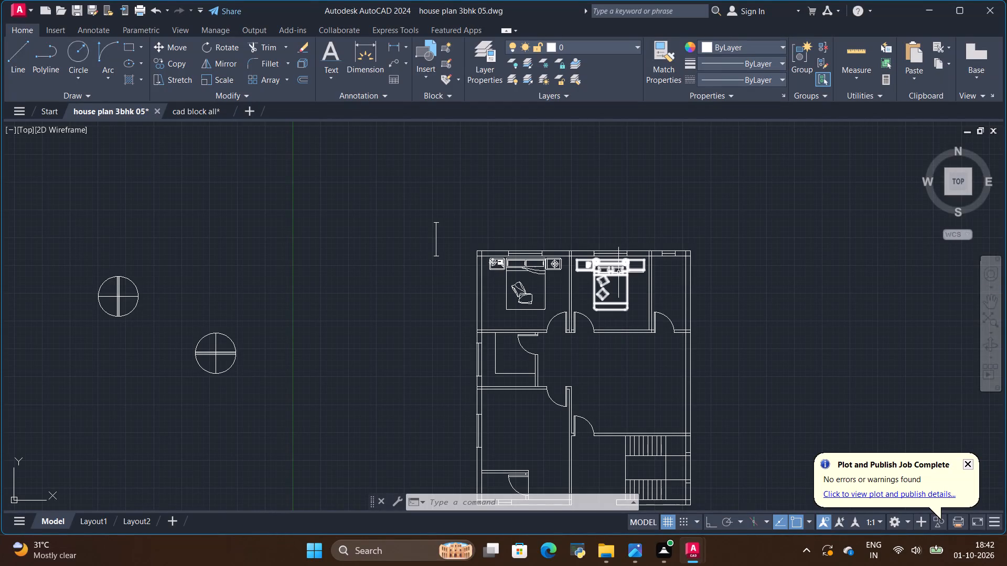
key(alt+Tab)
key(alt+Tab)
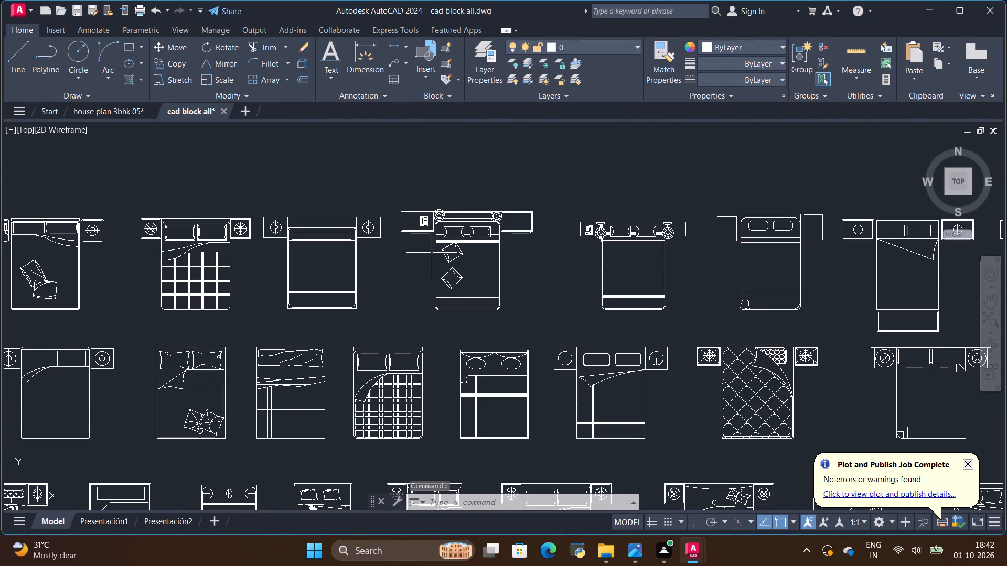
click(110, 108)
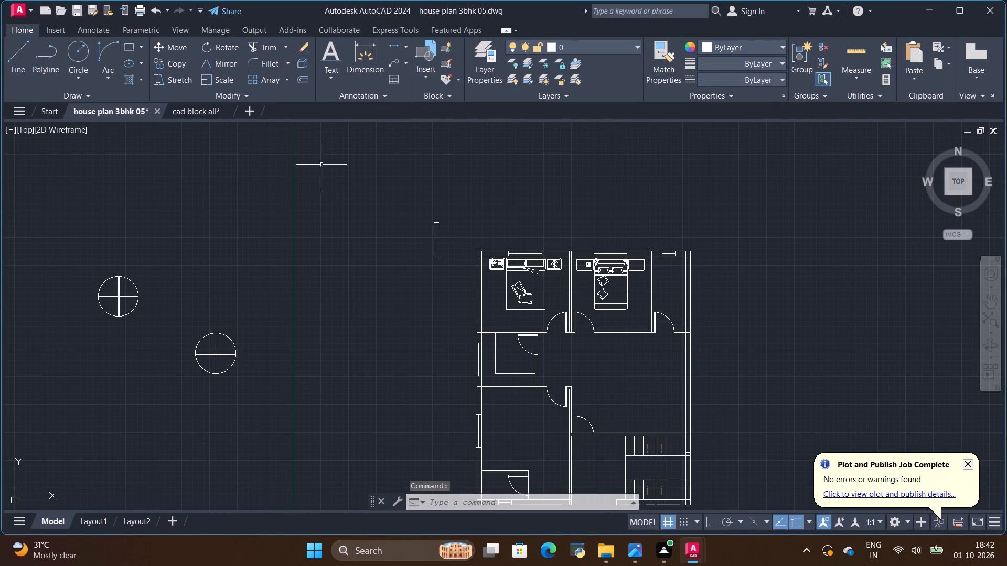
click(206, 108)
scroll(382, 216, down, 2)
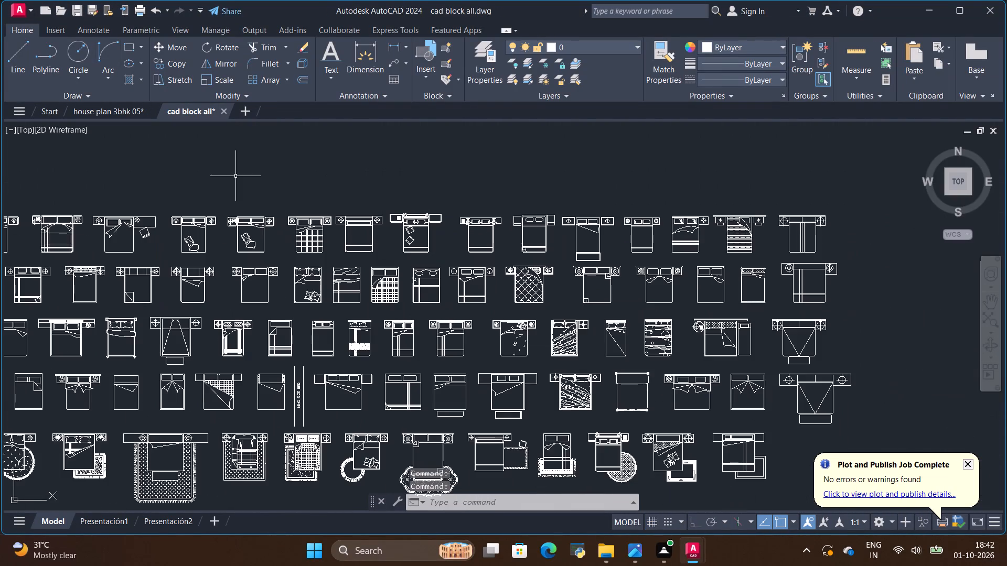
click(104, 107)
scroll(446, 231, down, 2)
scroll(489, 273, up, 2)
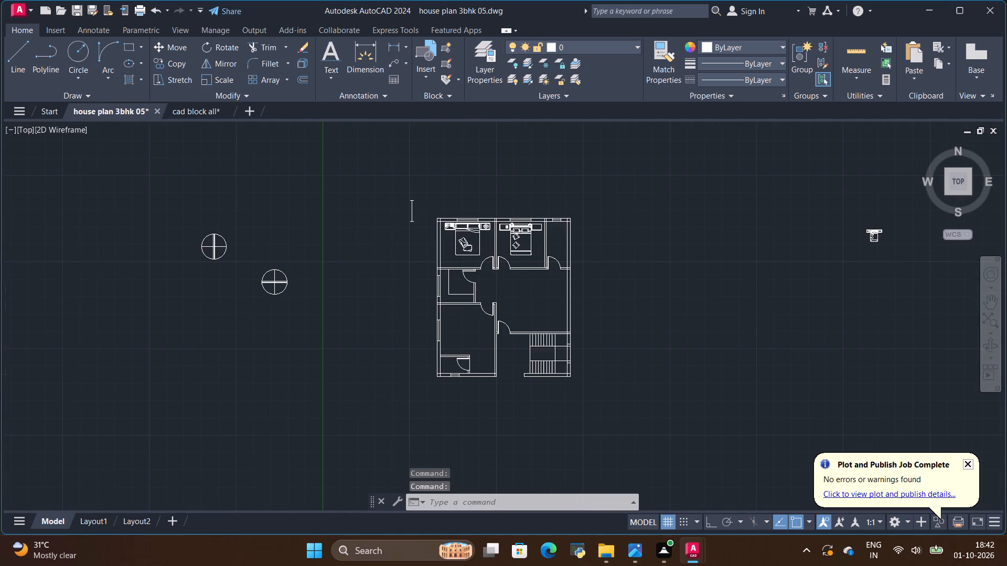
key(alt+Tab)
key(alt+Tab)
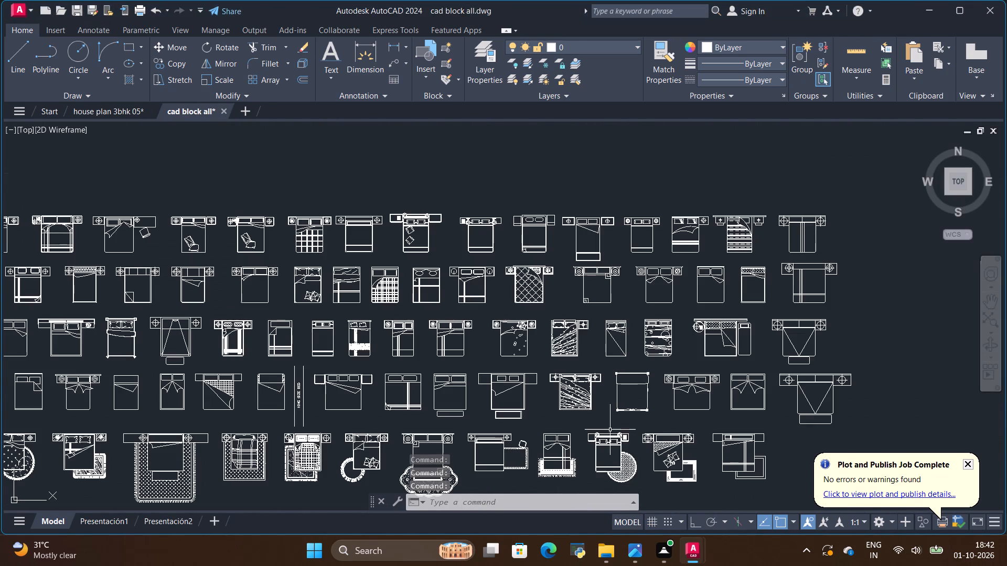
key(alt+Tab)
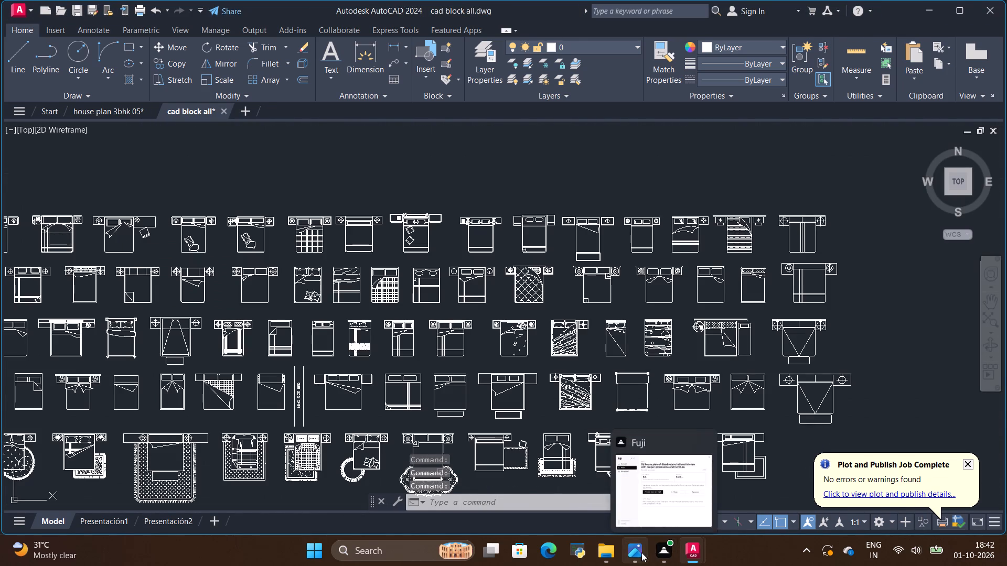
click(641, 552)
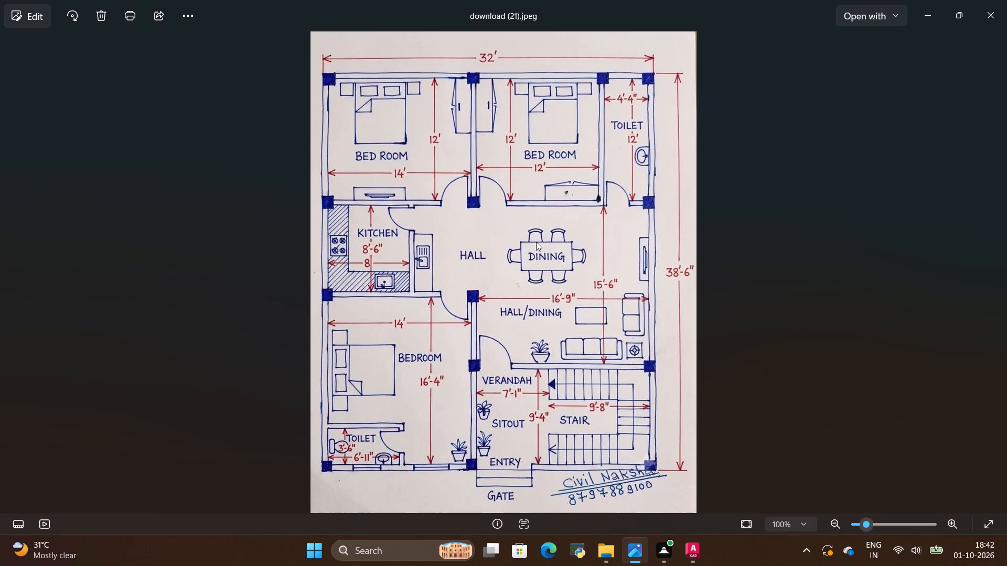
key(alt+Tab)
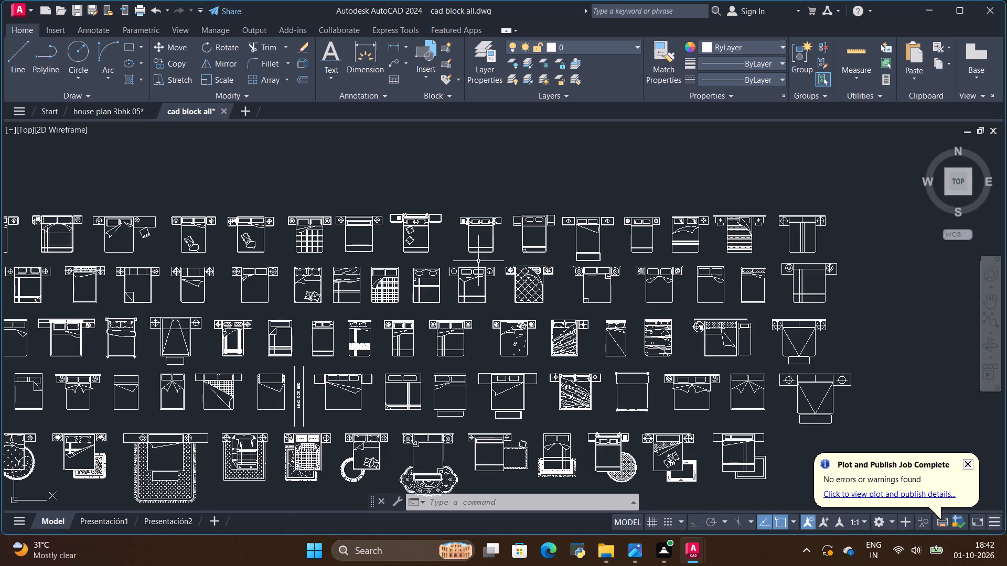
In "cad block all.dwg", find the dining sets and copy the round table with four armchairs set diagonally around it.
scroll(499, 245, down, 3)
scroll(758, 220, up, 1)
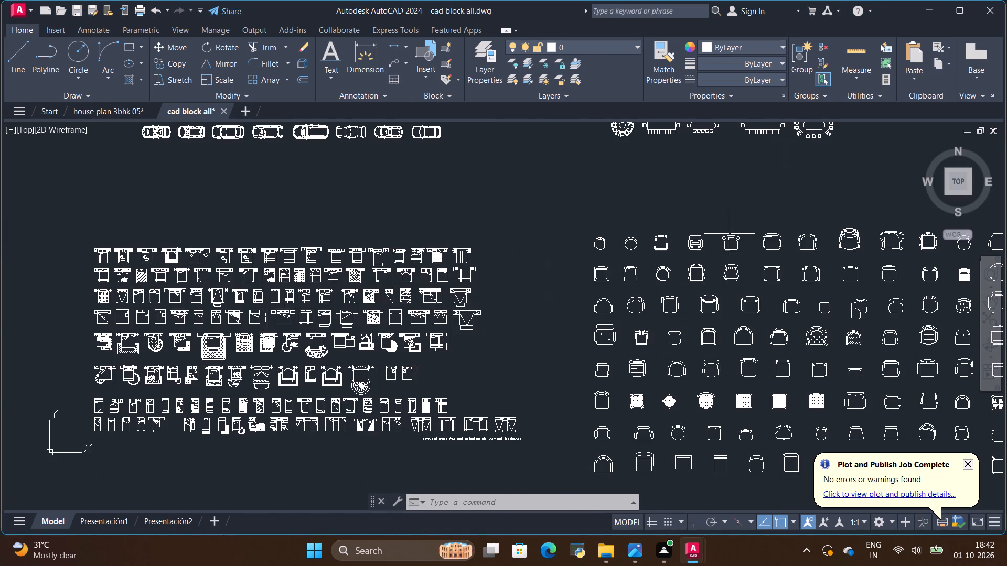
scroll(382, 320, up, 1)
scroll(398, 320, down, 3)
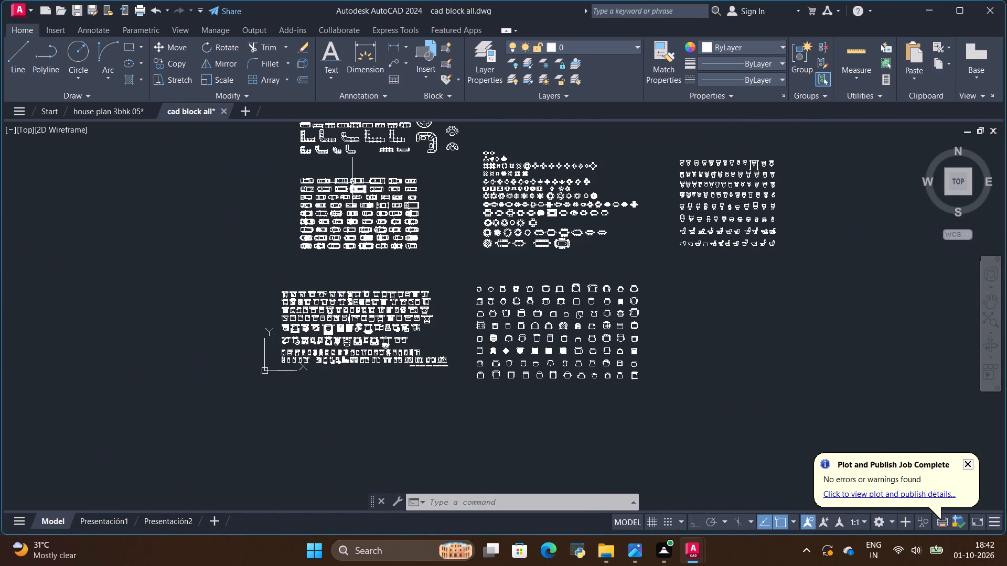
scroll(508, 153, up, 2)
scroll(509, 228, up, 3)
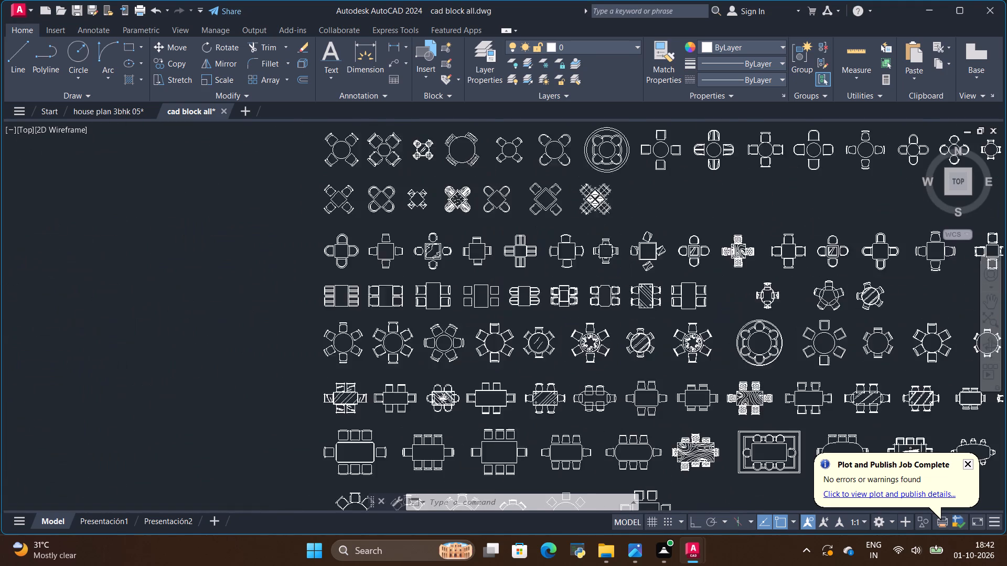
scroll(509, 246, down, 1)
scroll(466, 161, up, 4)
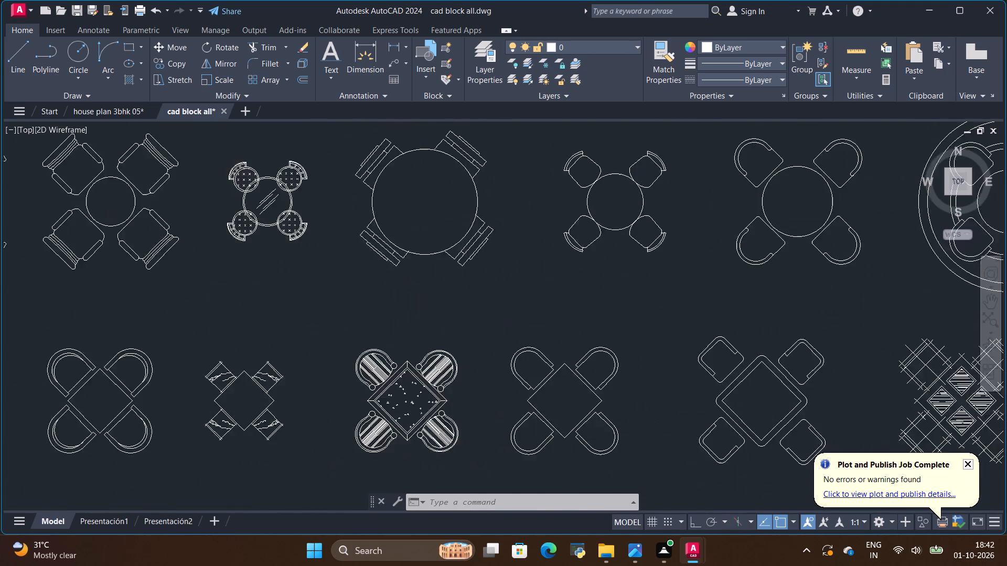
scroll(502, 215, down, 1)
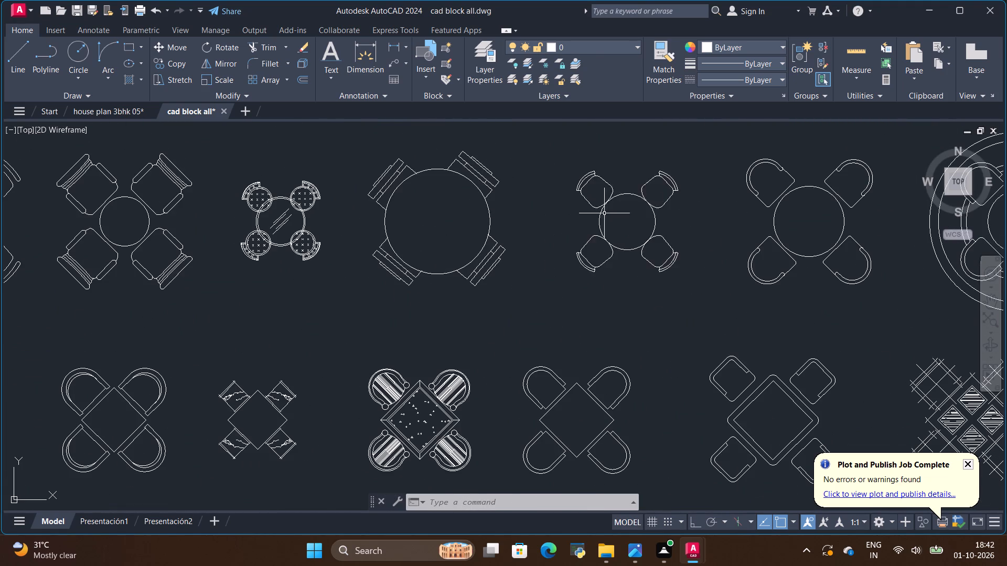
scroll(604, 213, down, 2)
scroll(459, 202, up, 4)
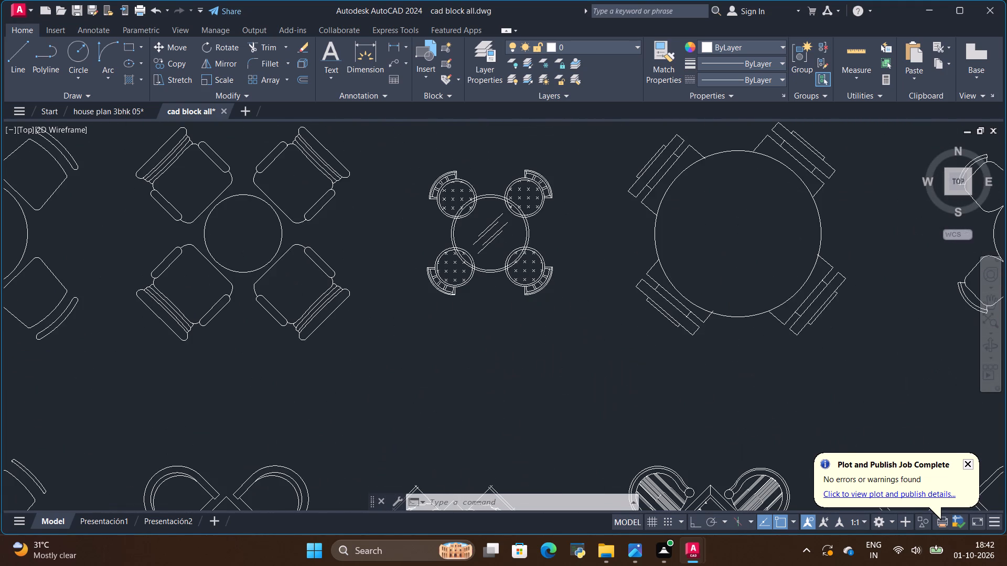
scroll(478, 220, down, 5)
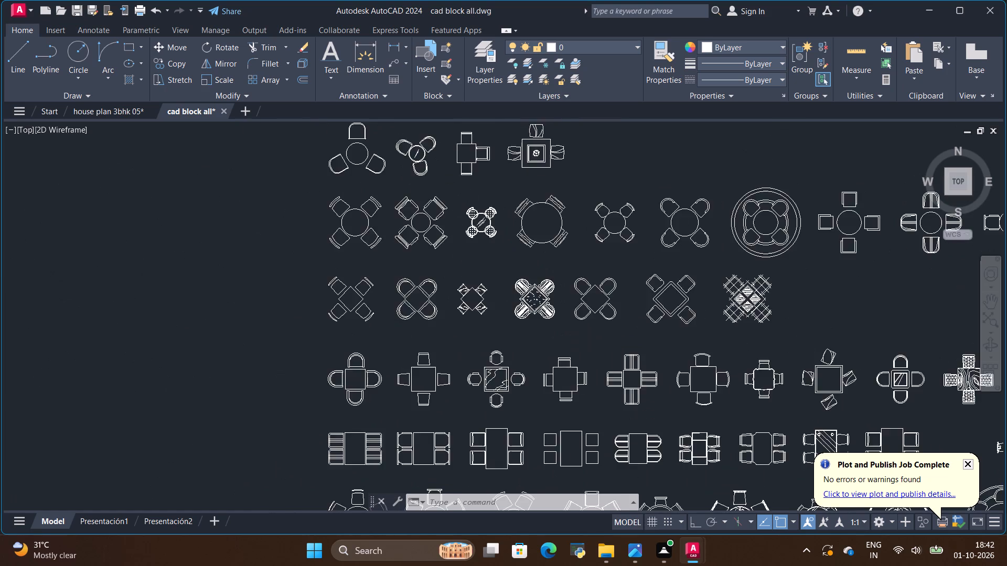
scroll(450, 187, up, 2)
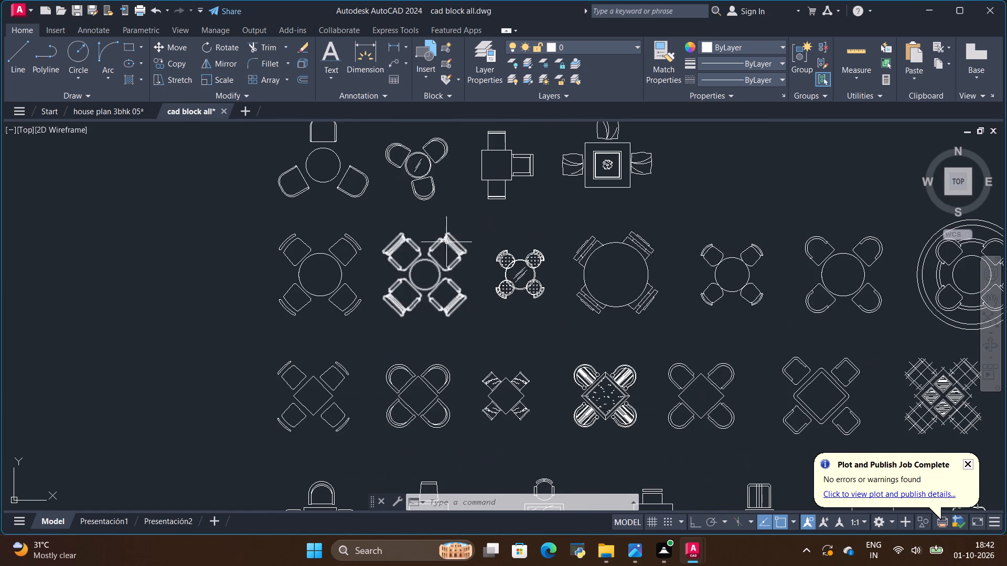
click(449, 240)
key(ctrl+c)
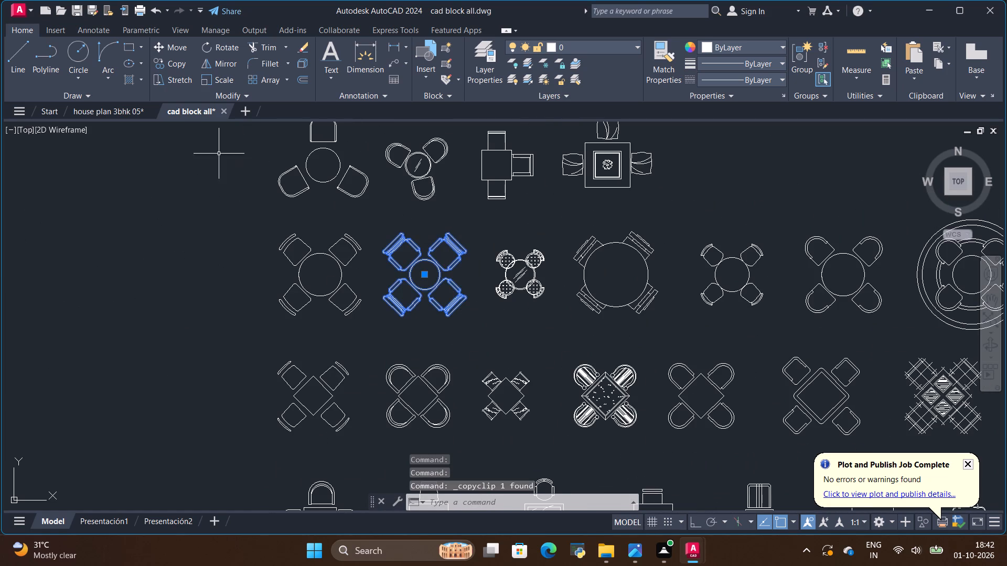
Paste the copied dining set into "house plan 3bhk 05", in the empty space to the right of the floor plan.
click(117, 107)
scroll(537, 293, up, 1)
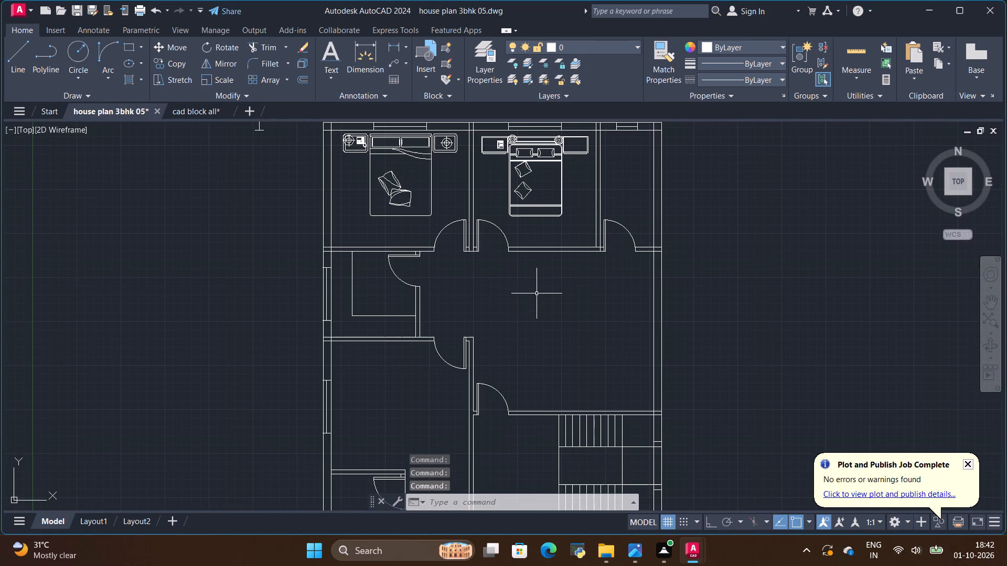
click(567, 299)
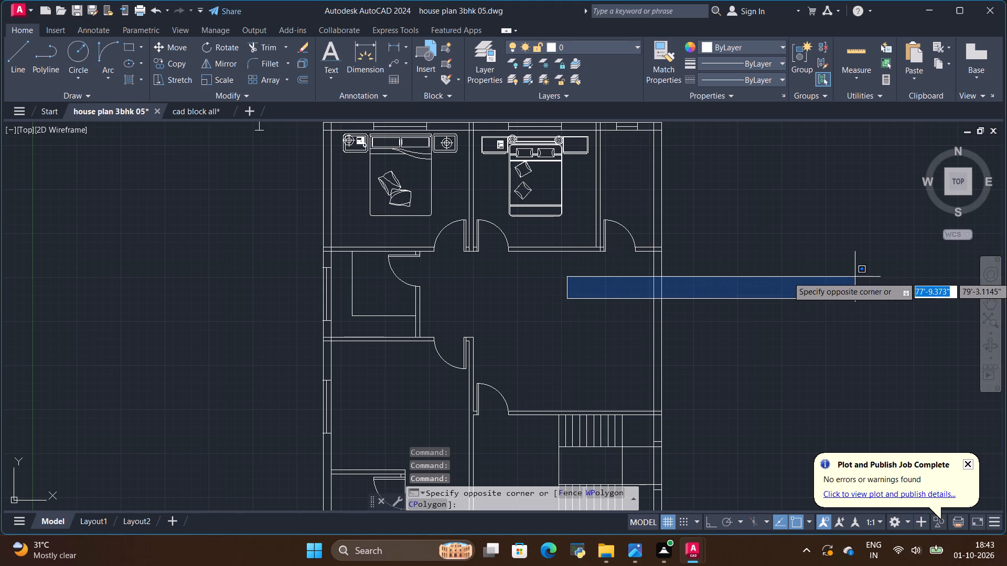
click(767, 282)
key(ctrl+v)
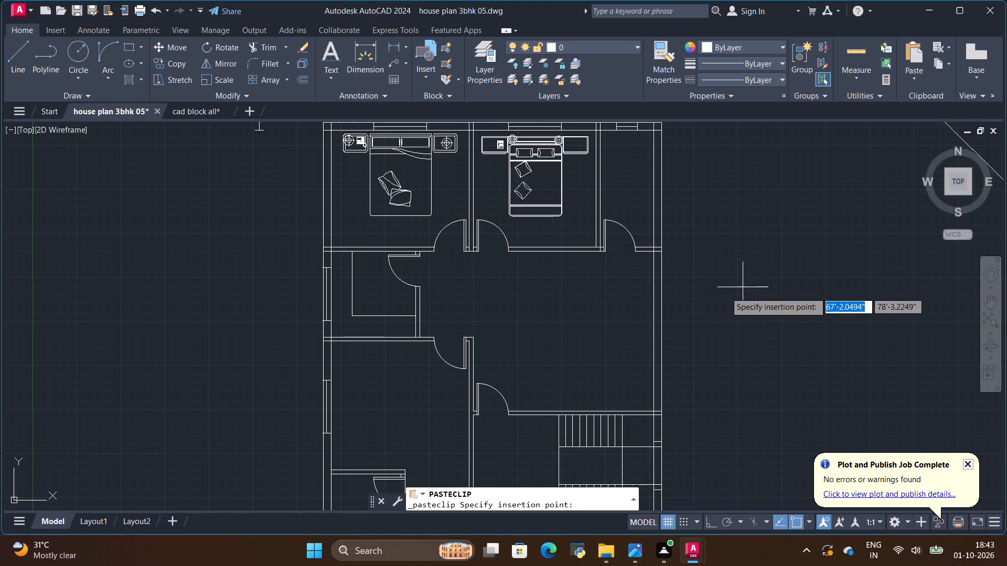
scroll(715, 295, down, 5)
scroll(741, 317, up, 1)
click(736, 330)
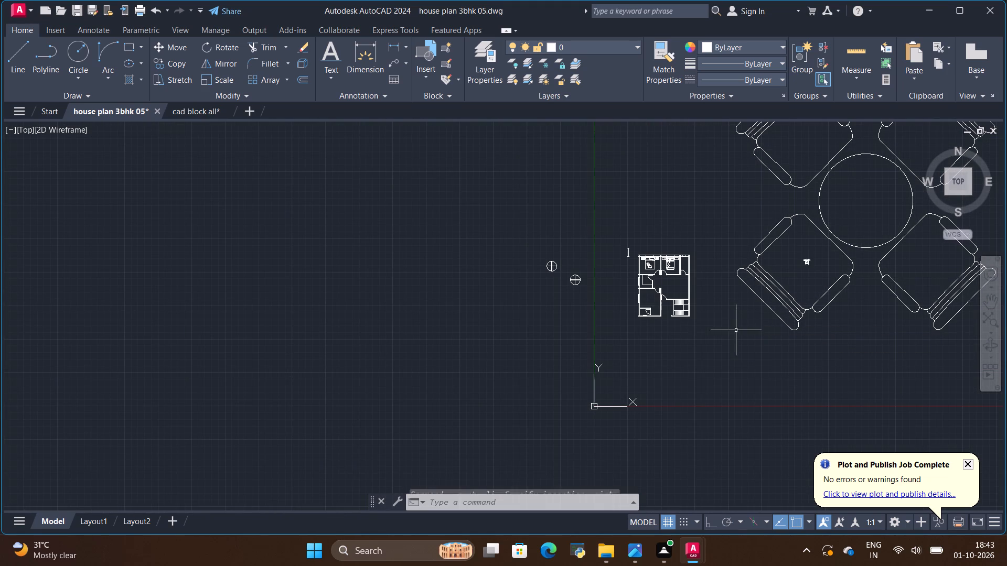
Scale the pasted dining set down from a base point beside its lower-left chair to roughly room size.
click(218, 77)
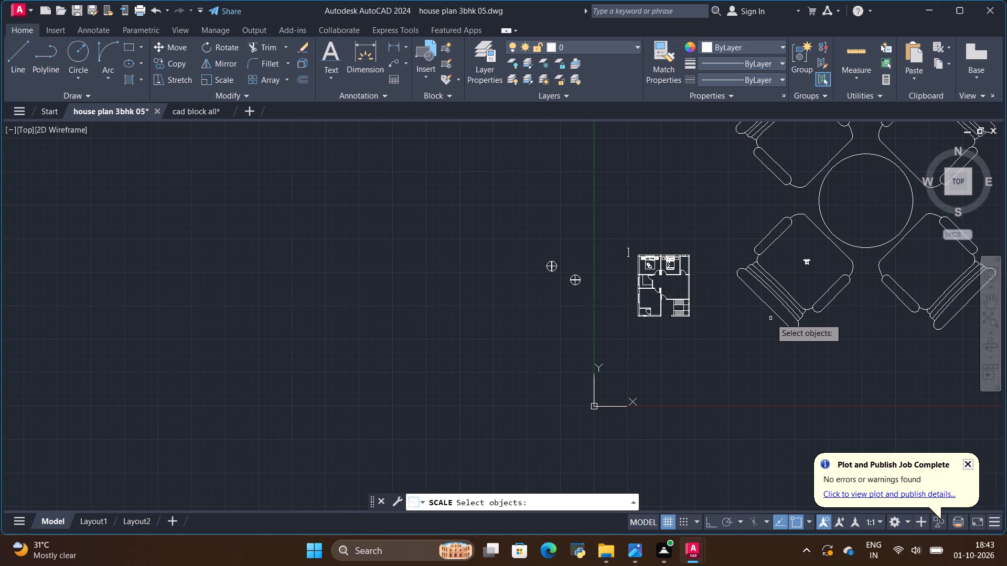
key(space)
click(778, 297)
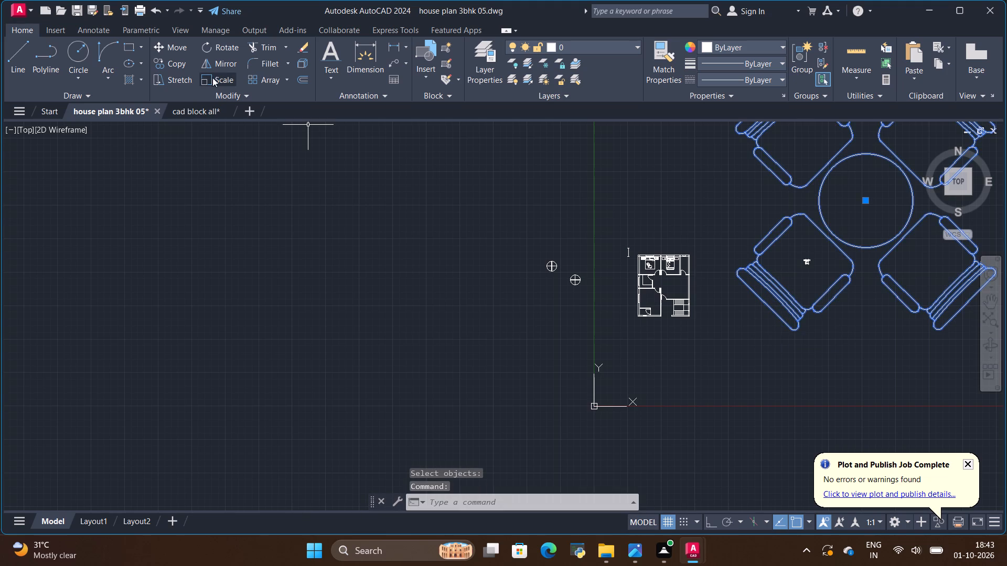
click(231, 77)
click(749, 295)
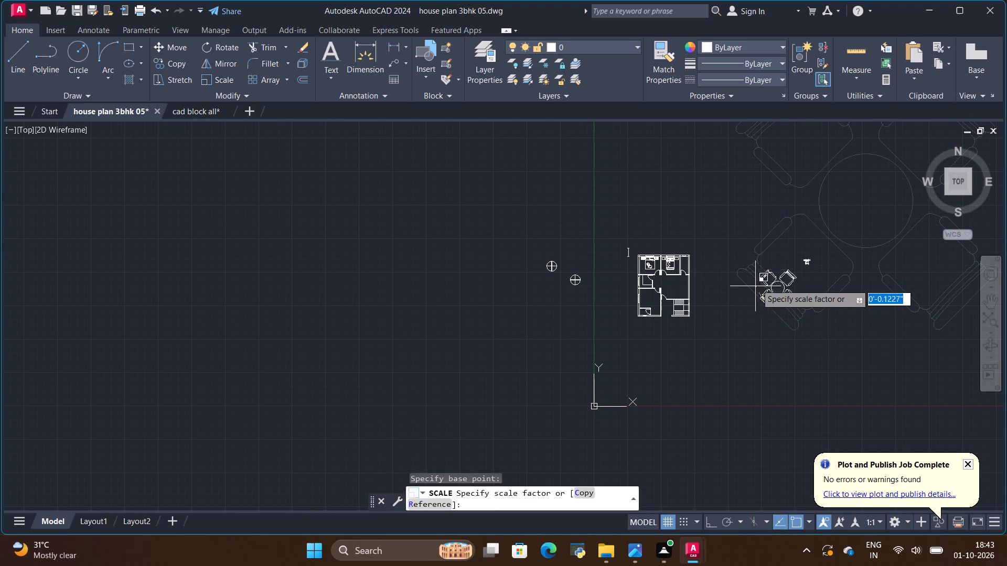
scroll(752, 305, up, 2)
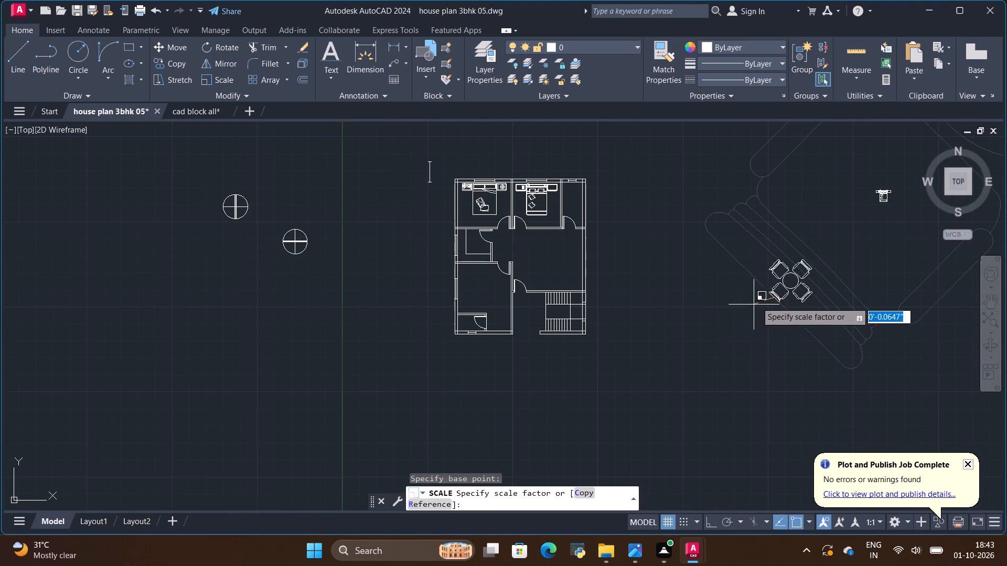
click(758, 306)
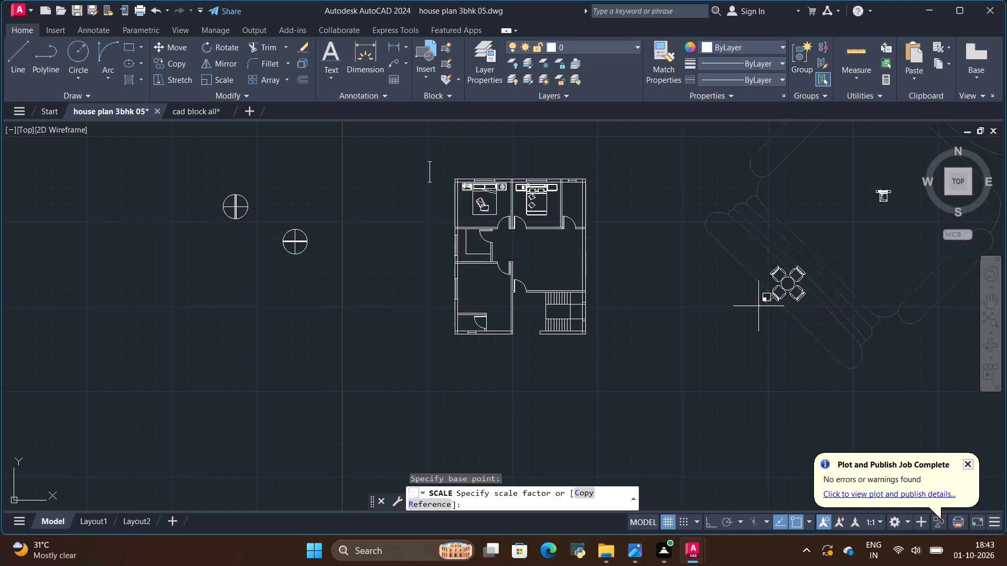
Move the scaled dining set into the hall/dining area, below the top-middle bedroom and toilet.
click(784, 294)
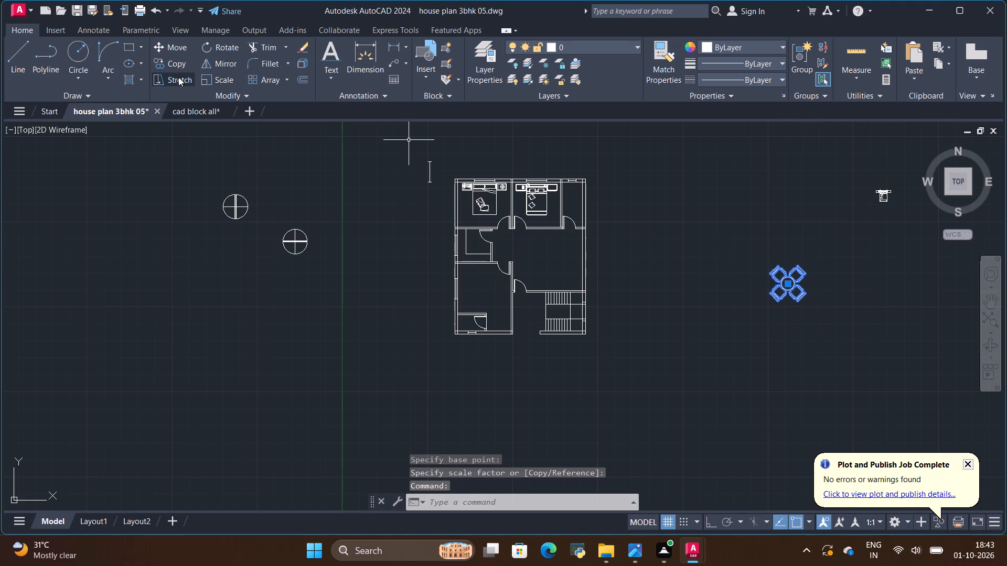
click(180, 46)
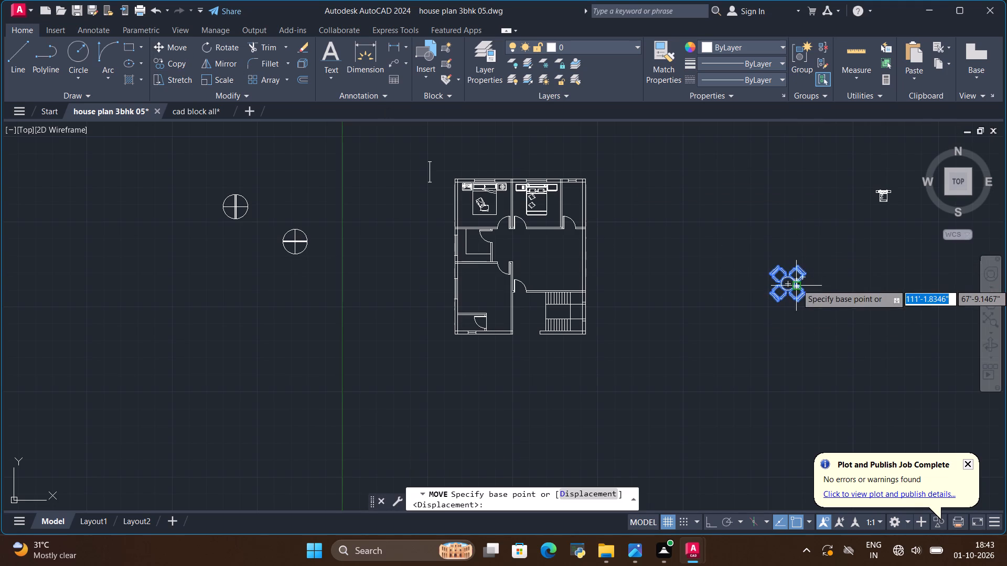
click(797, 284)
scroll(479, 237, up, 2)
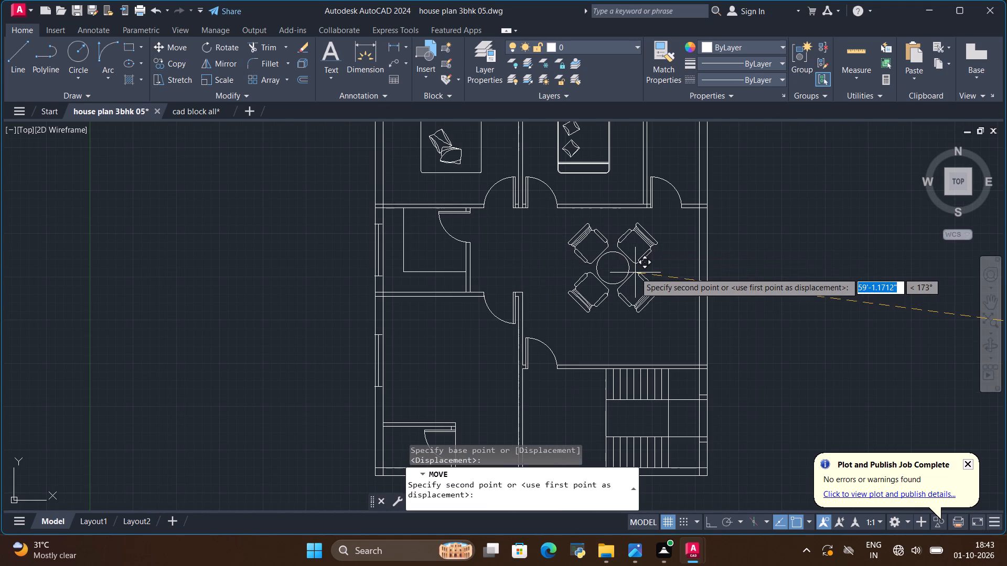
click(644, 271)
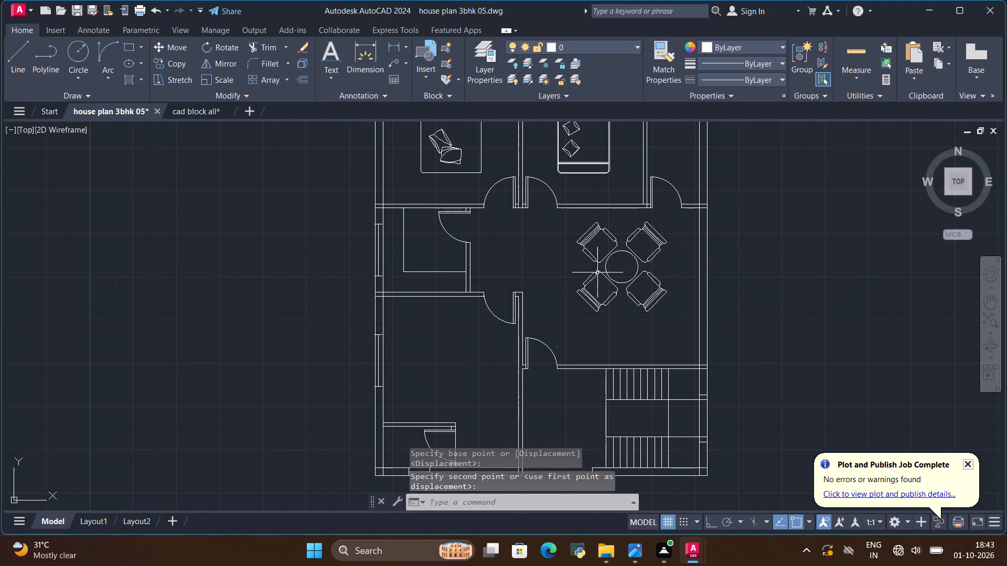
Scale the dining set down further, using the outer edge of its upper-left chair as the base point.
scroll(596, 273, down, 1)
scroll(619, 276, up, 2)
click(624, 271)
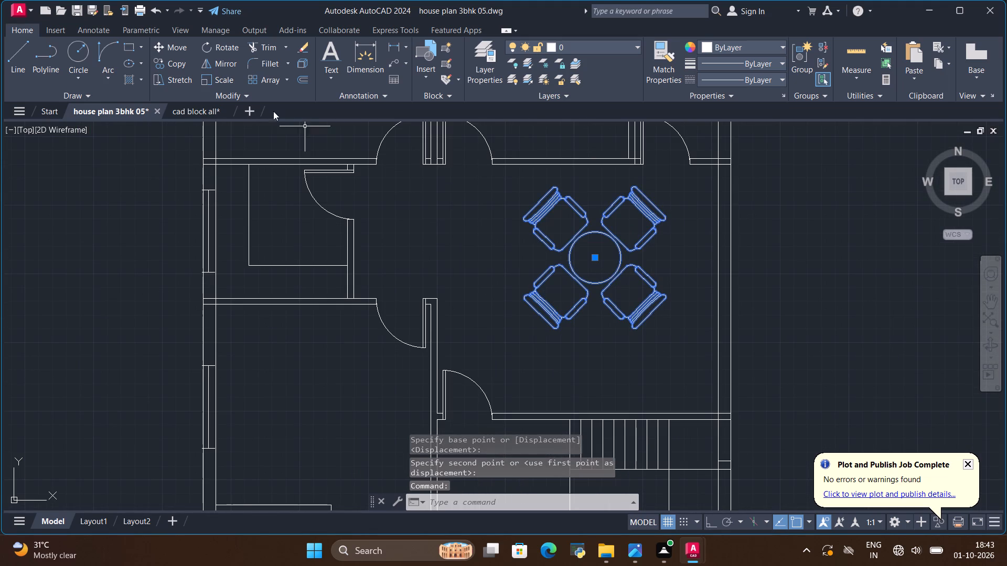
click(221, 75)
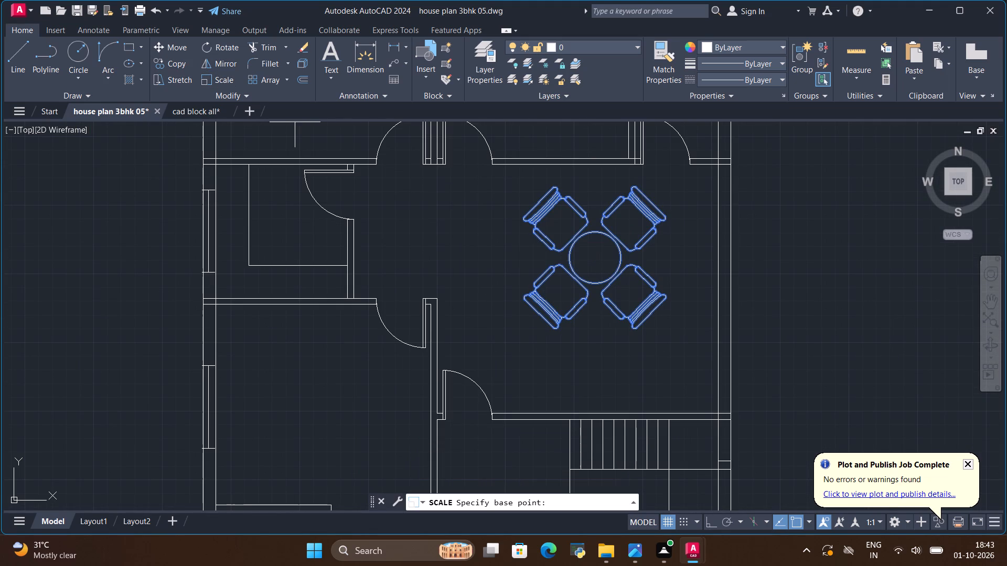
click(531, 225)
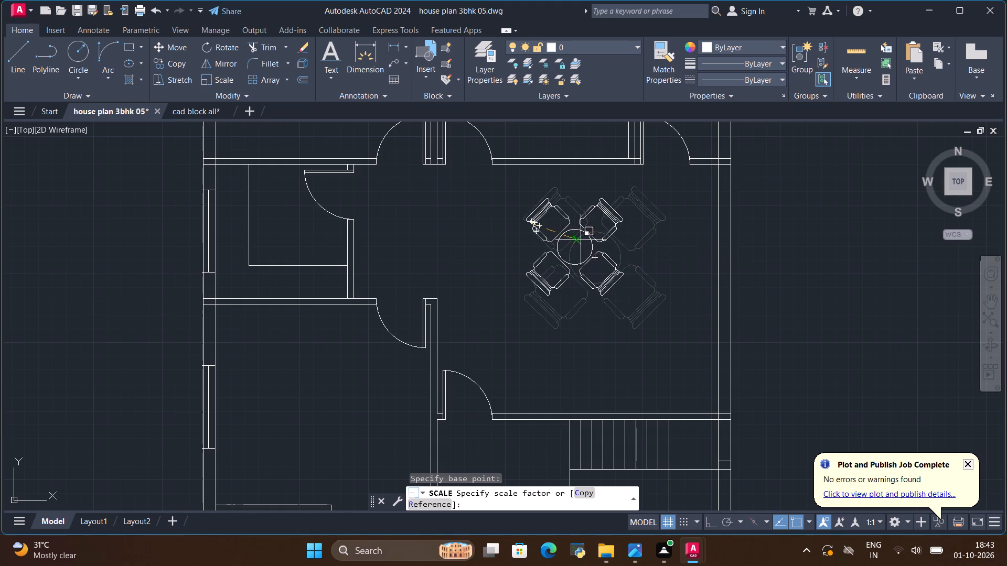
click(579, 240)
Fix the reduced size of the dining set being scaled from its upper-left chair.
click(563, 237)
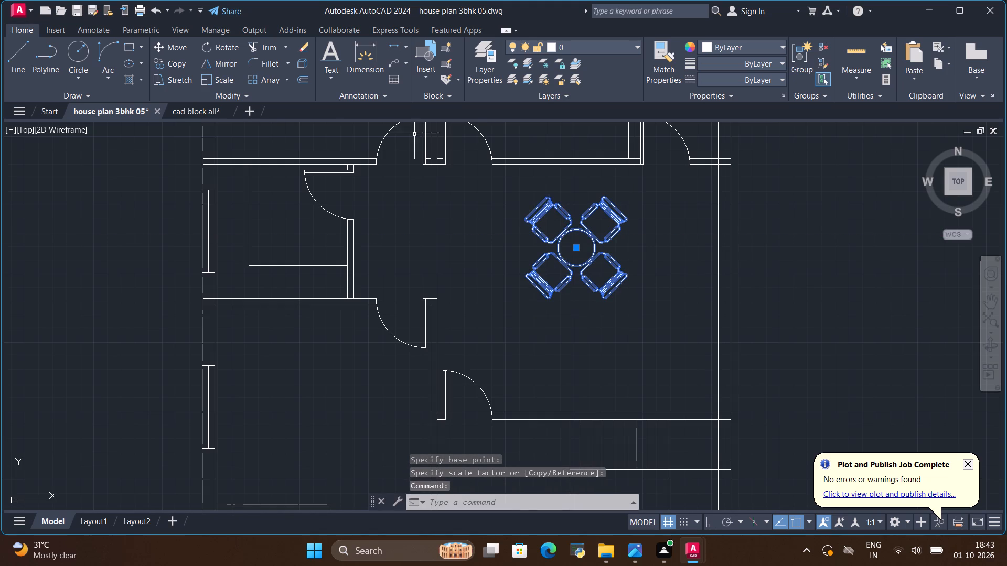
Move the scaled dining set slightly up and to the right within the hall/dining area.
click(178, 48)
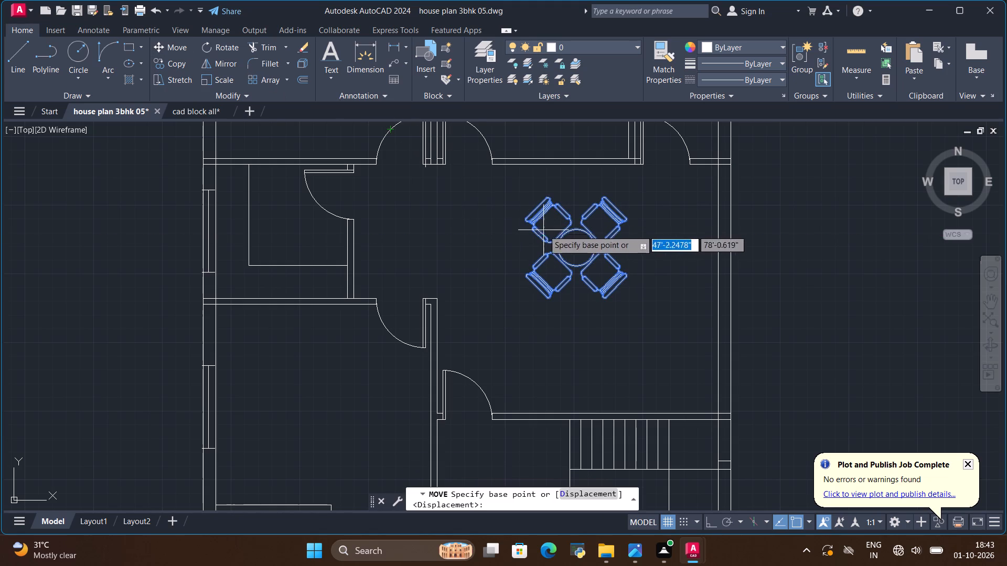
click(533, 217)
click(556, 211)
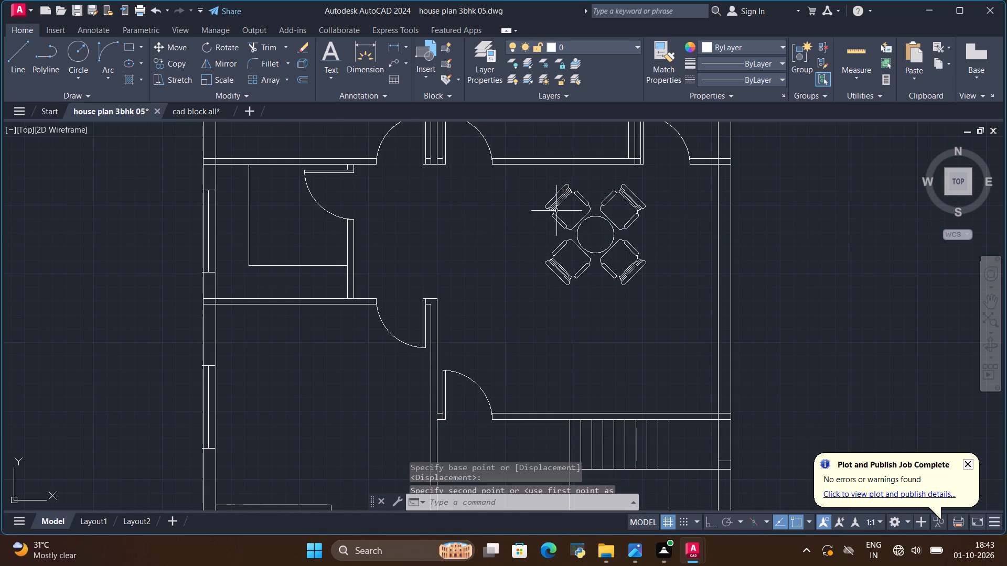
key(Escape)
scroll(787, 299, down, 1)
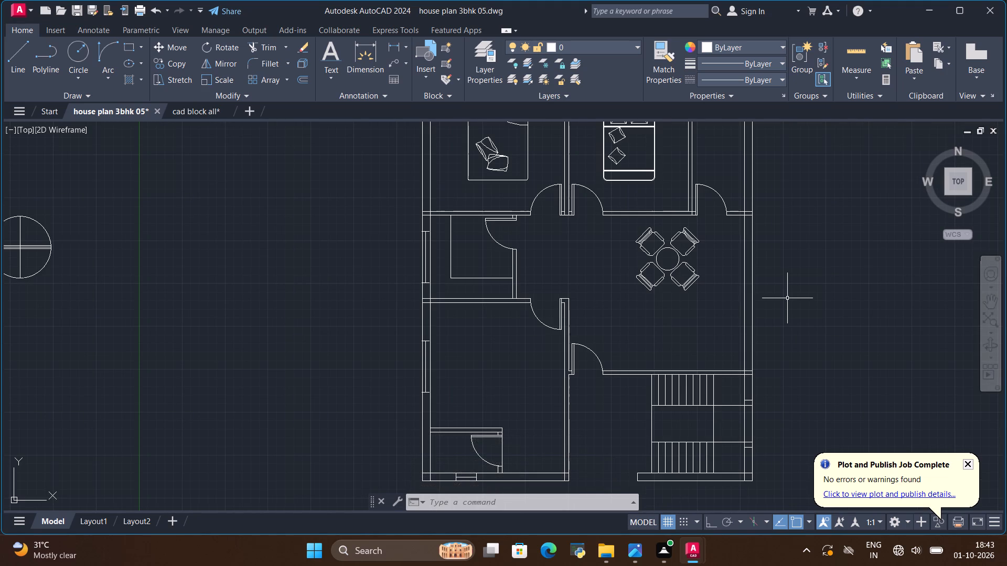
scroll(773, 271, down, 2)
scroll(737, 244, up, 2)
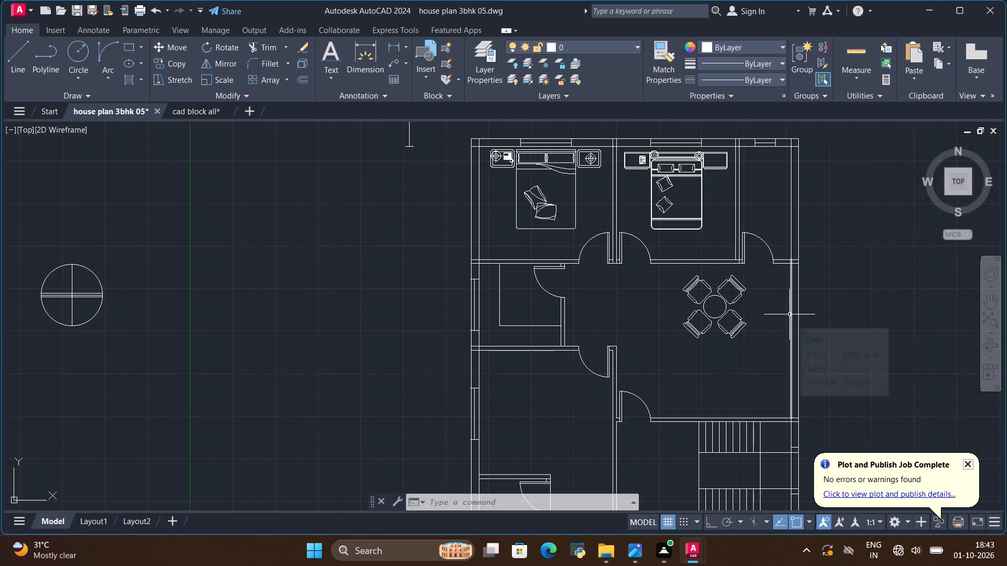
Check the dining position in the hand-drawn reference, and move the dining set about 3 feet left in "house plan 3bhk 05".
key(alt+Tab)
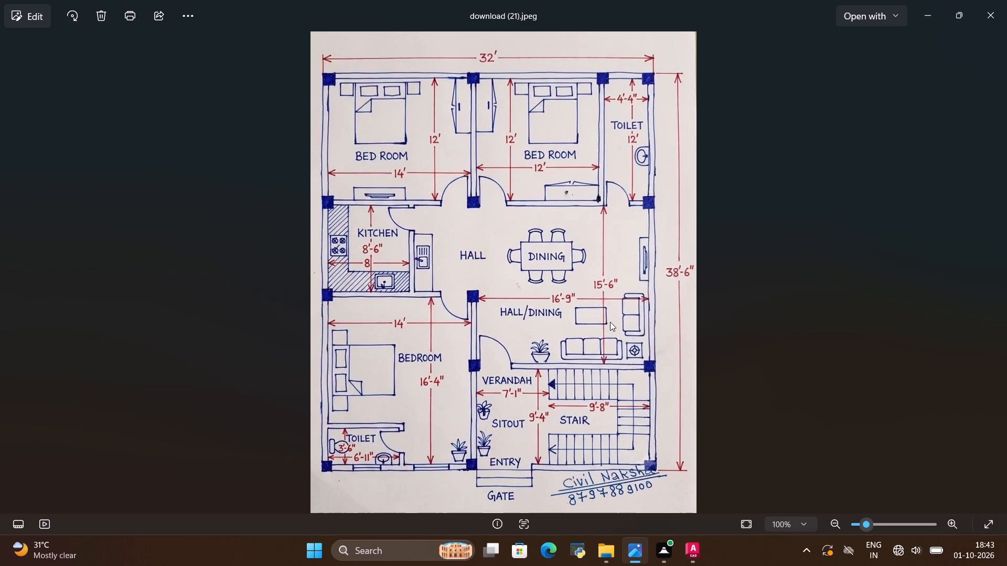
key(alt+Tab)
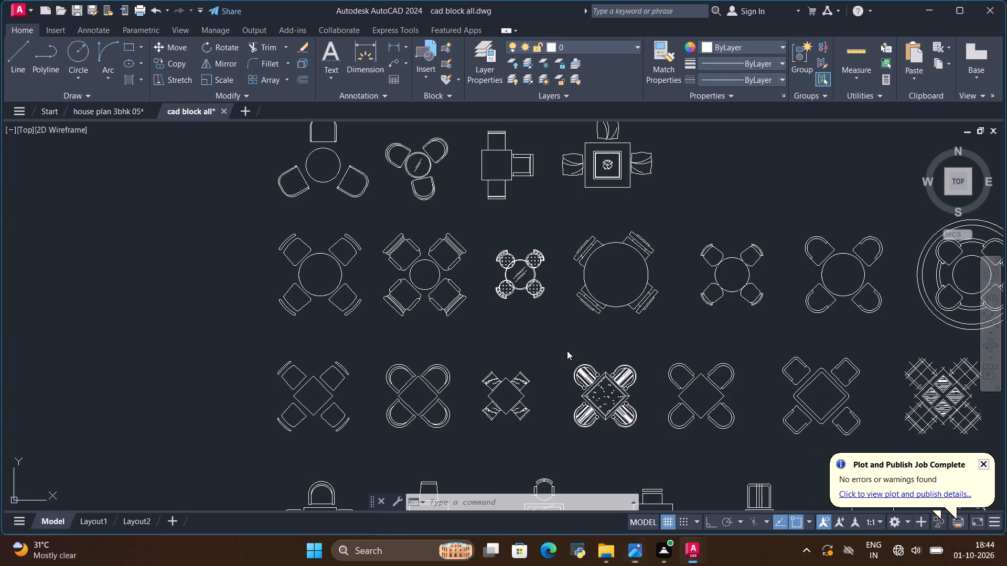
key(alt+Tab)
key(alt+Tab)
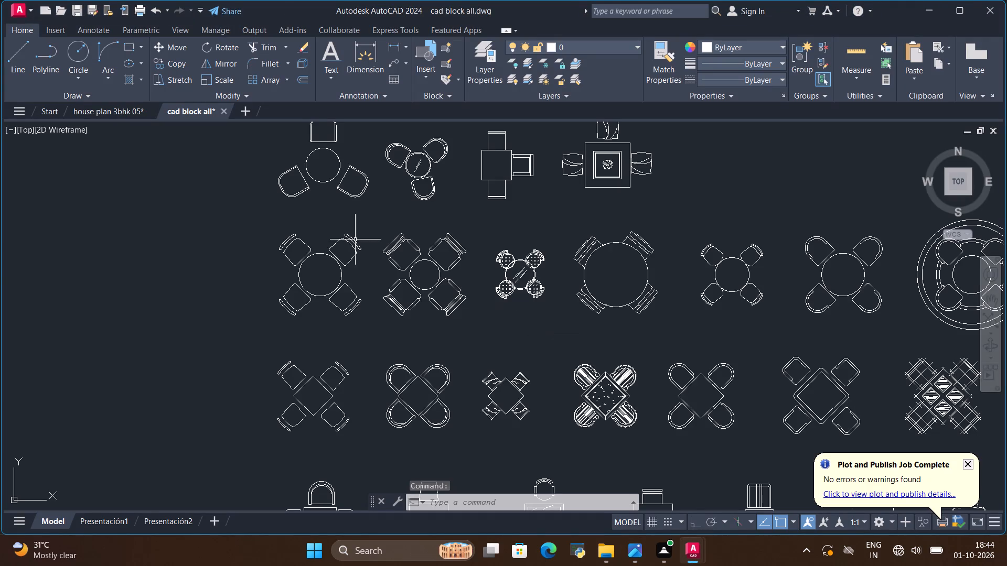
click(115, 109)
scroll(357, 220, down, 1)
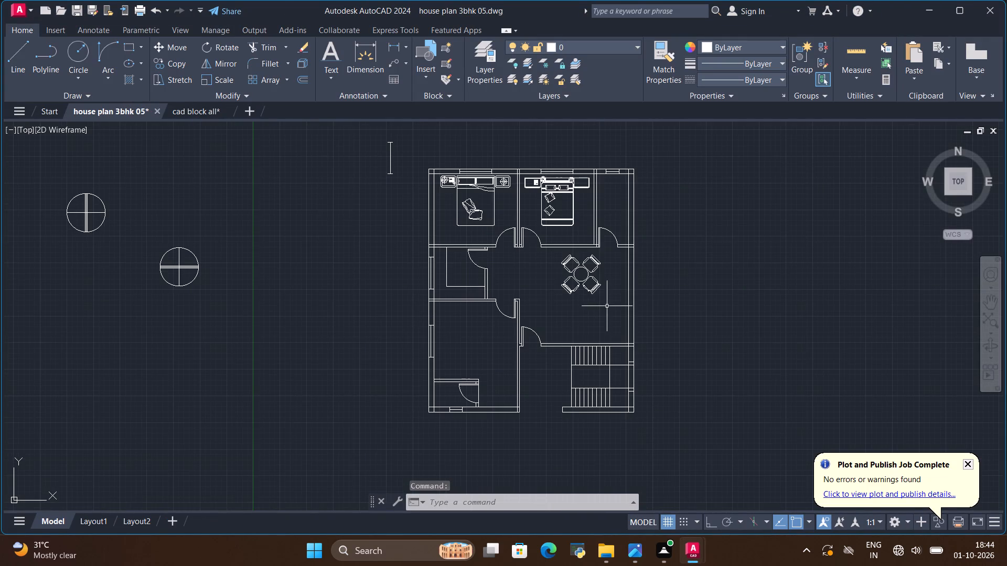
scroll(617, 306, up, 2)
click(521, 243)
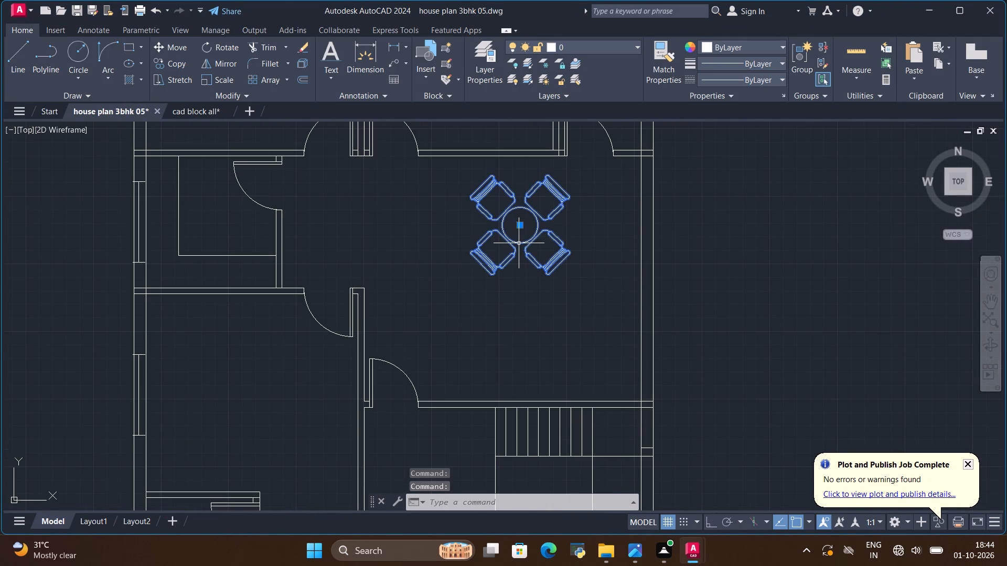
click(178, 45)
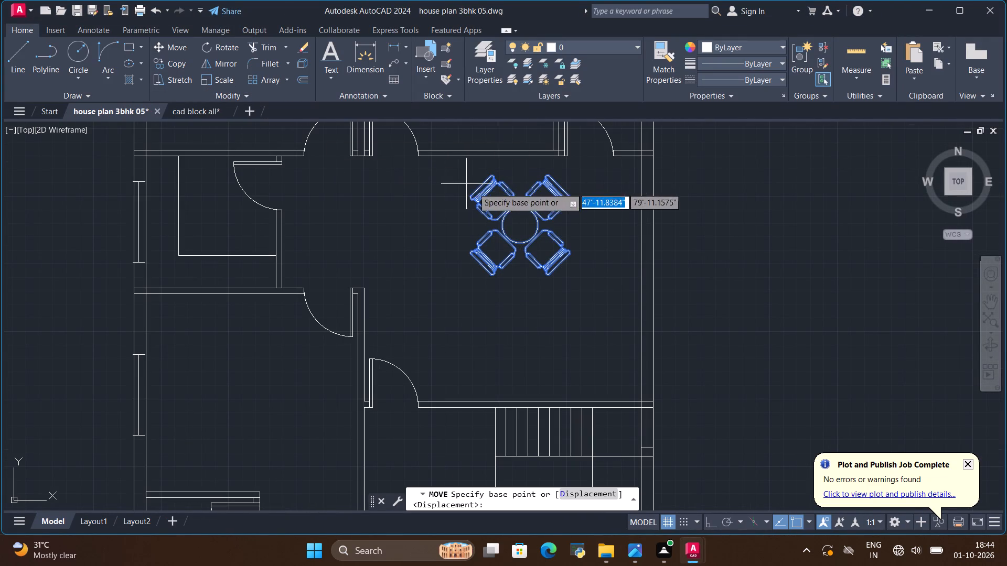
click(505, 206)
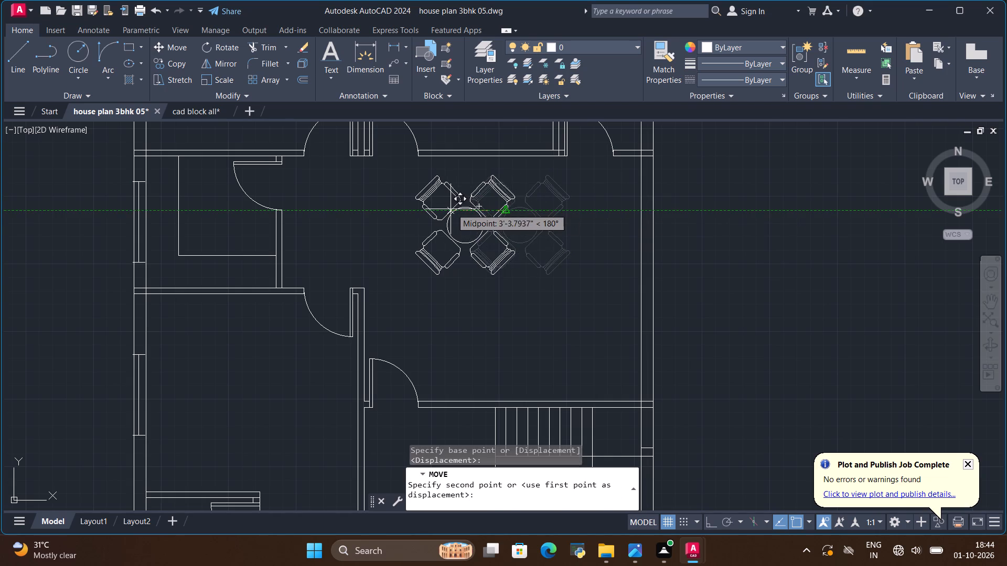
click(456, 208)
scroll(550, 279, down, 1)
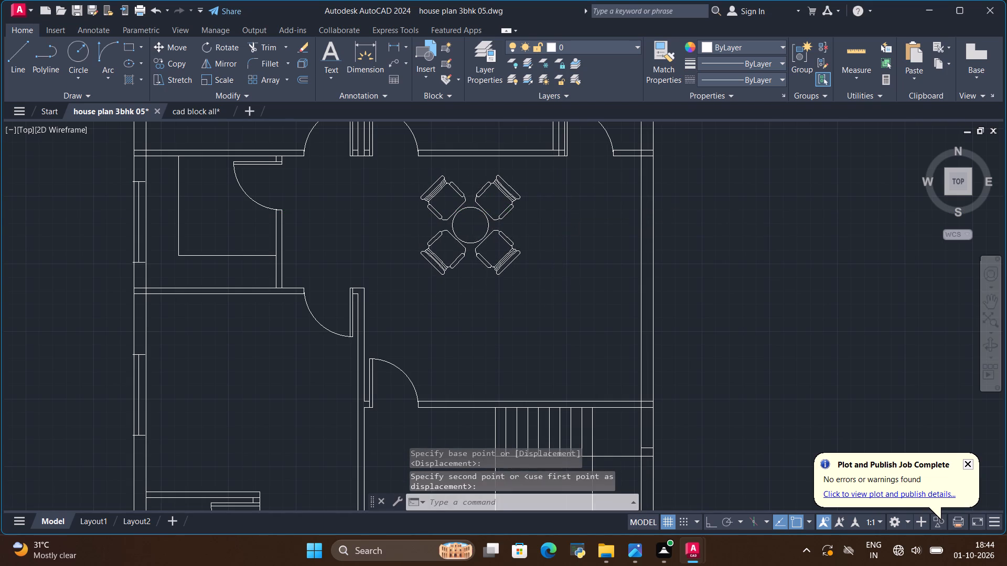
Copy the L-shaped sofa with the curved corner and three-seat long side from "cad block all".
click(196, 107)
scroll(485, 313, down, 4)
scroll(499, 265, down, 1)
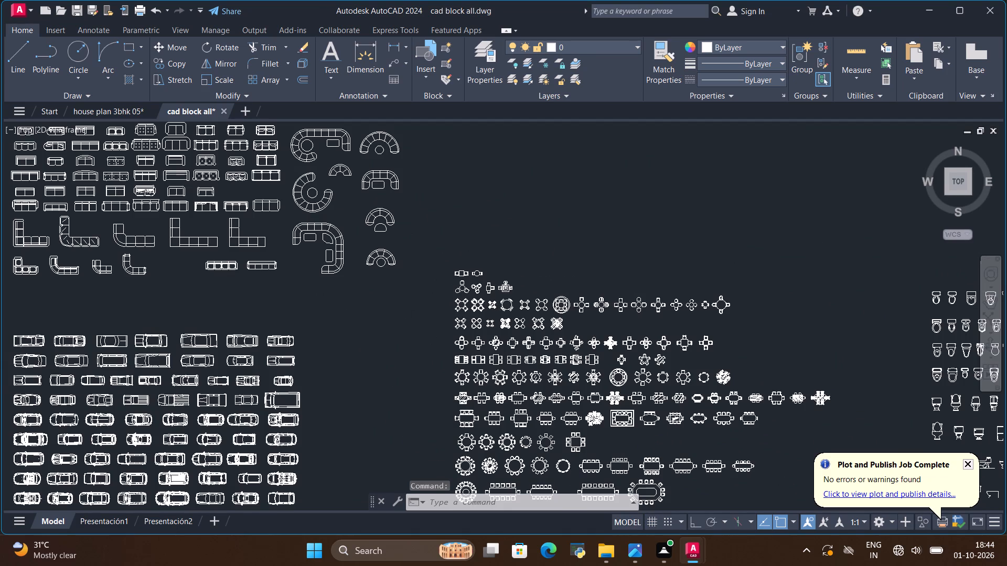
scroll(499, 265, down, 1)
scroll(316, 228, up, 3)
scroll(496, 341, up, 1)
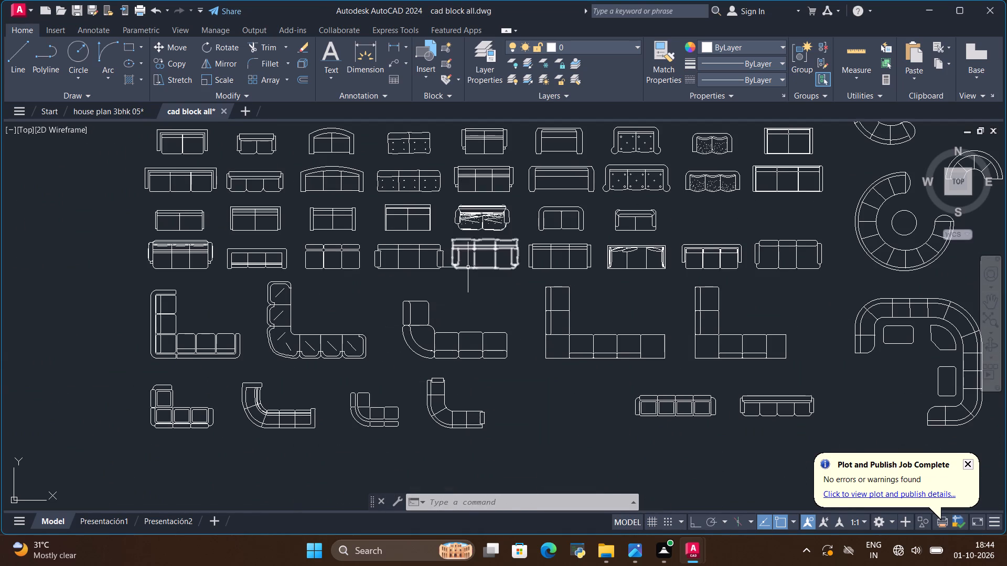
click(421, 346)
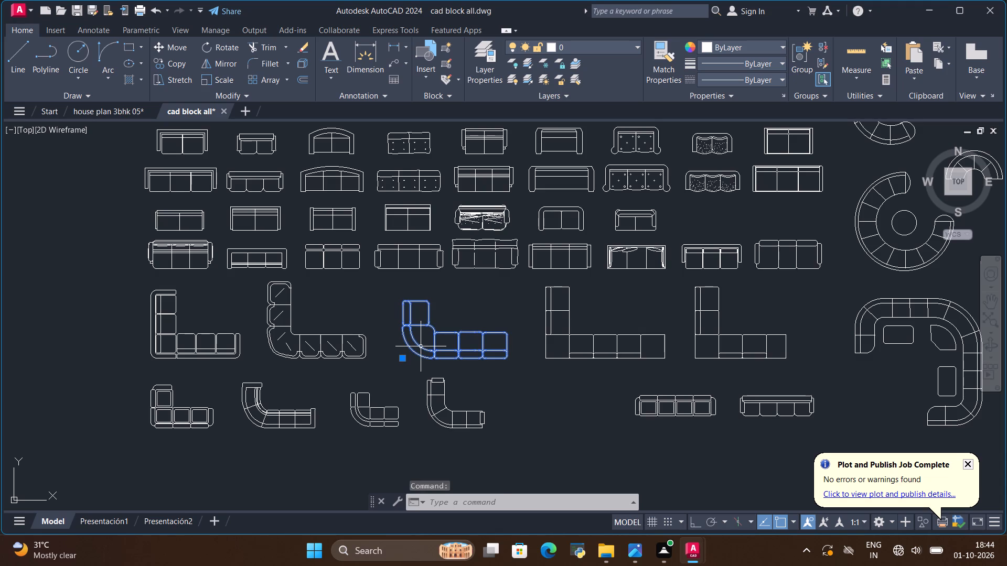
key(ctrl+c)
Paste the copied L-shaped sofa into "house plan 3bhk 05", in the empty space to the right of the floor plan.
click(124, 106)
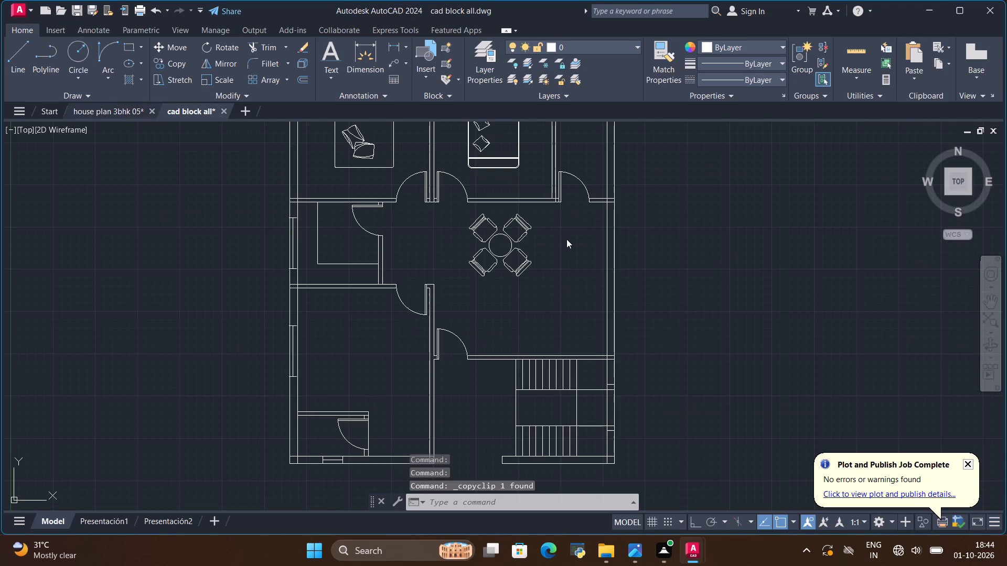
scroll(544, 234, down, 1)
click(652, 256)
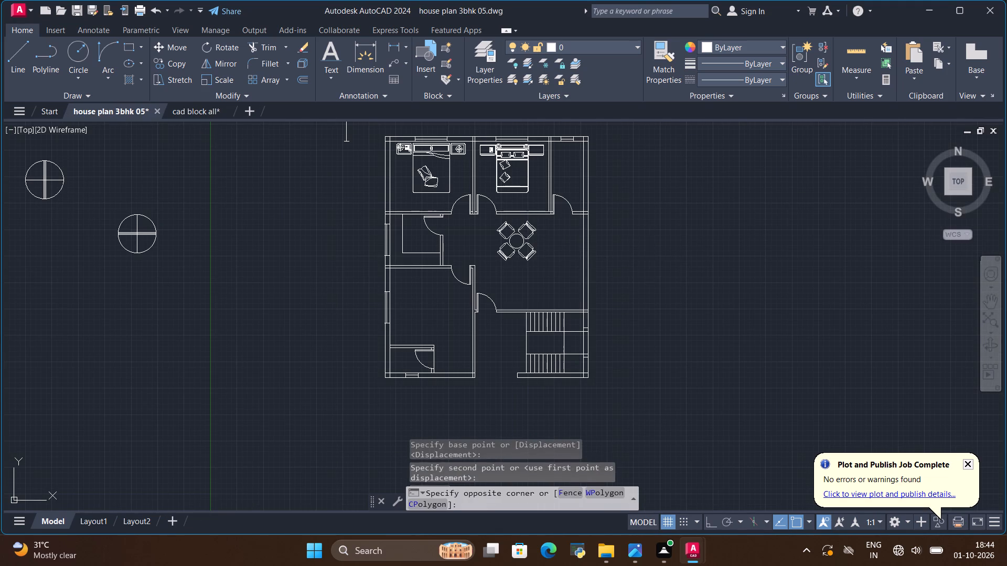
key(ctrl+v)
scroll(637, 274, down, 3)
scroll(648, 358, down, 2)
click(659, 346)
scroll(536, 320, down, 2)
scroll(608, 311, up, 1)
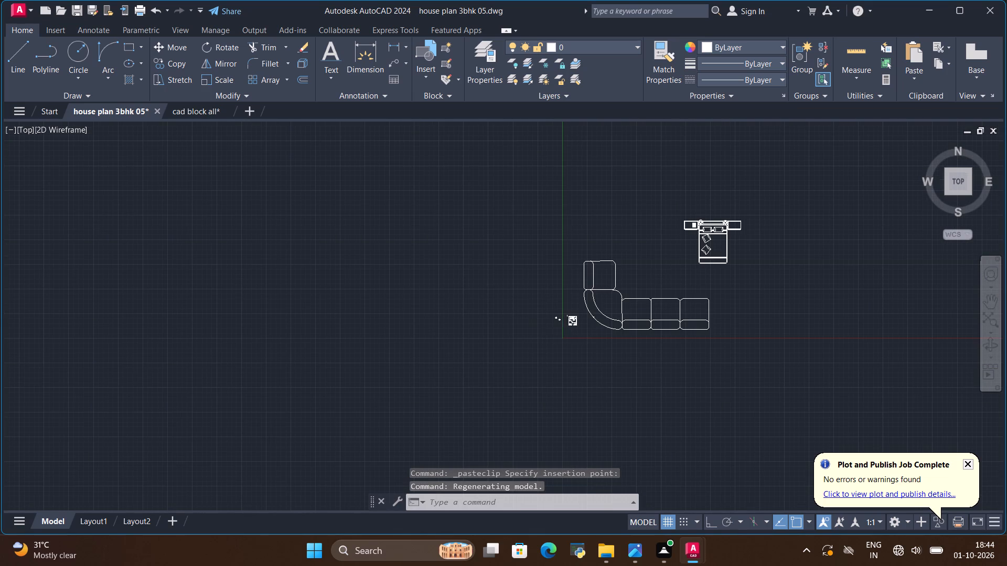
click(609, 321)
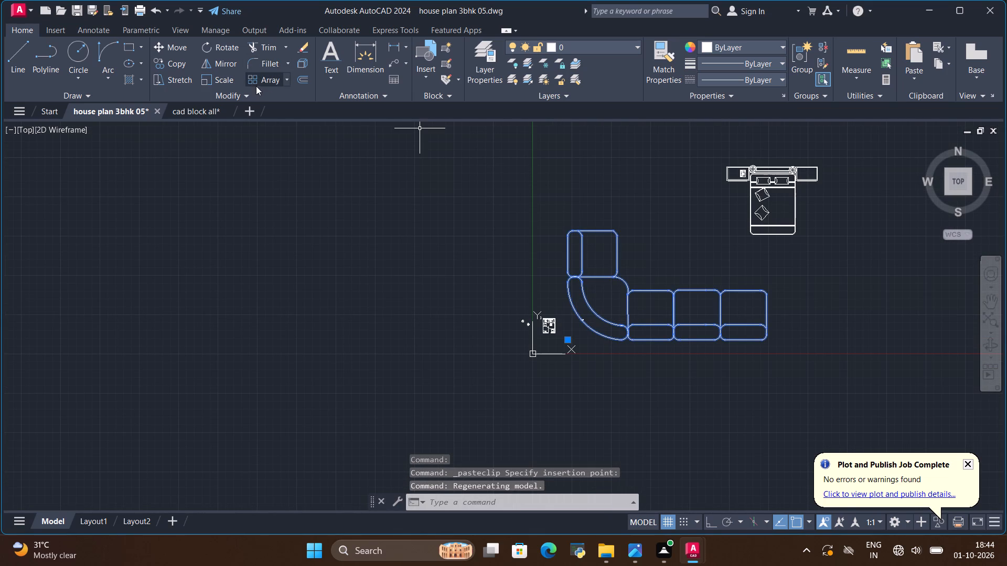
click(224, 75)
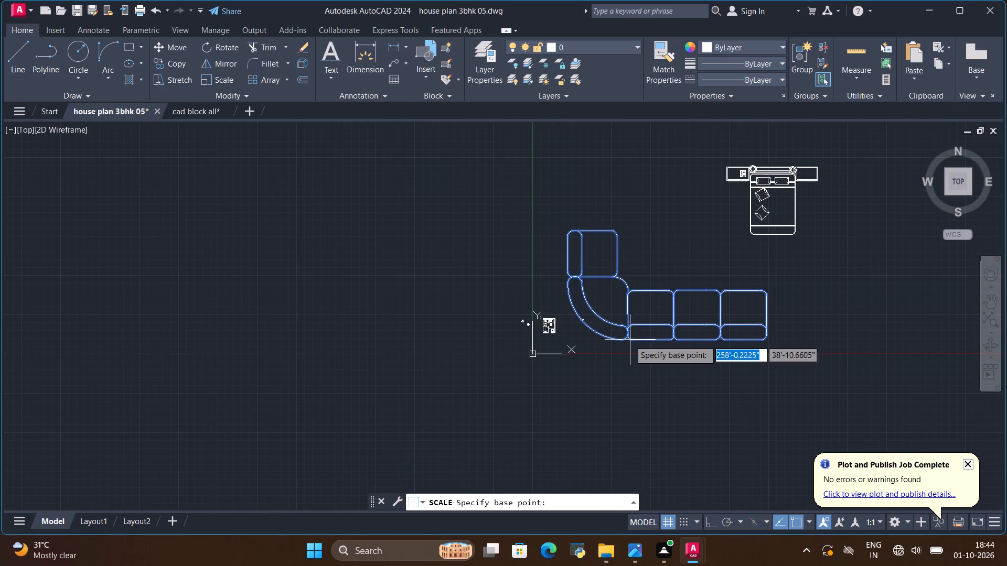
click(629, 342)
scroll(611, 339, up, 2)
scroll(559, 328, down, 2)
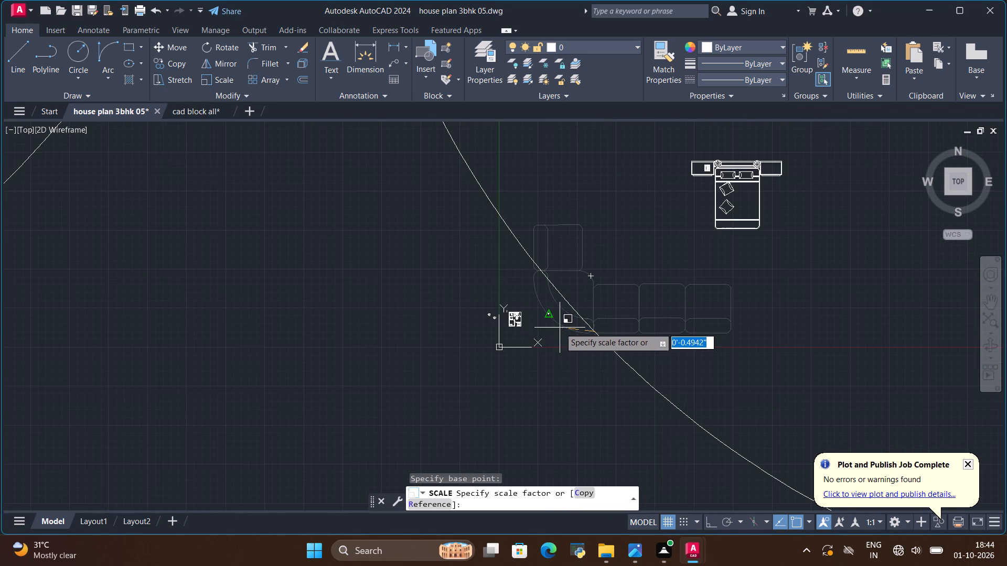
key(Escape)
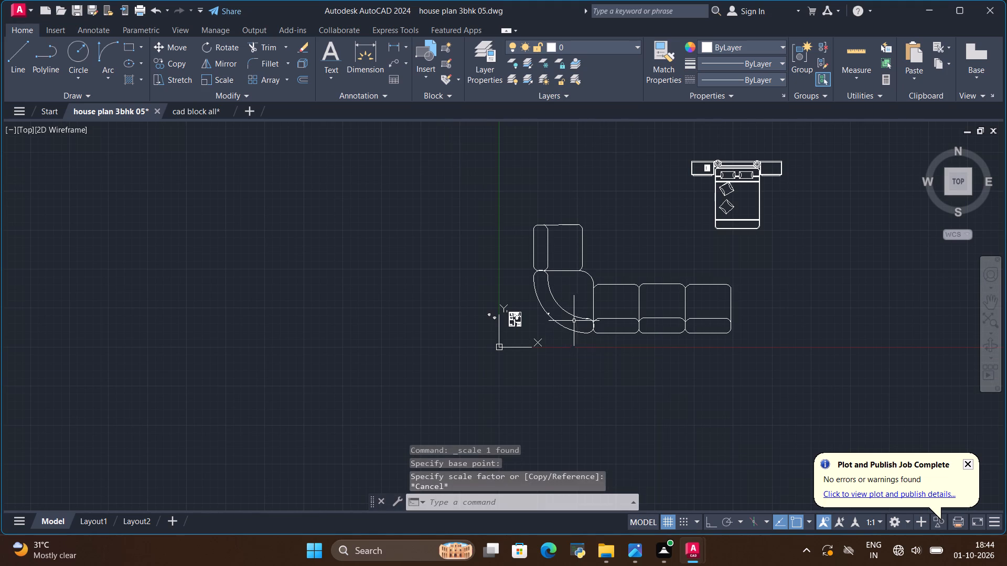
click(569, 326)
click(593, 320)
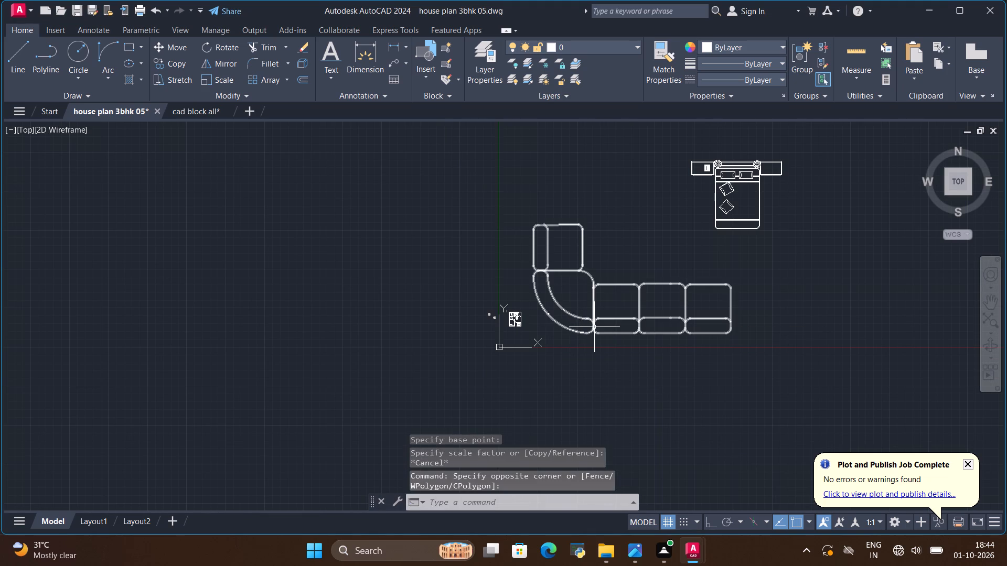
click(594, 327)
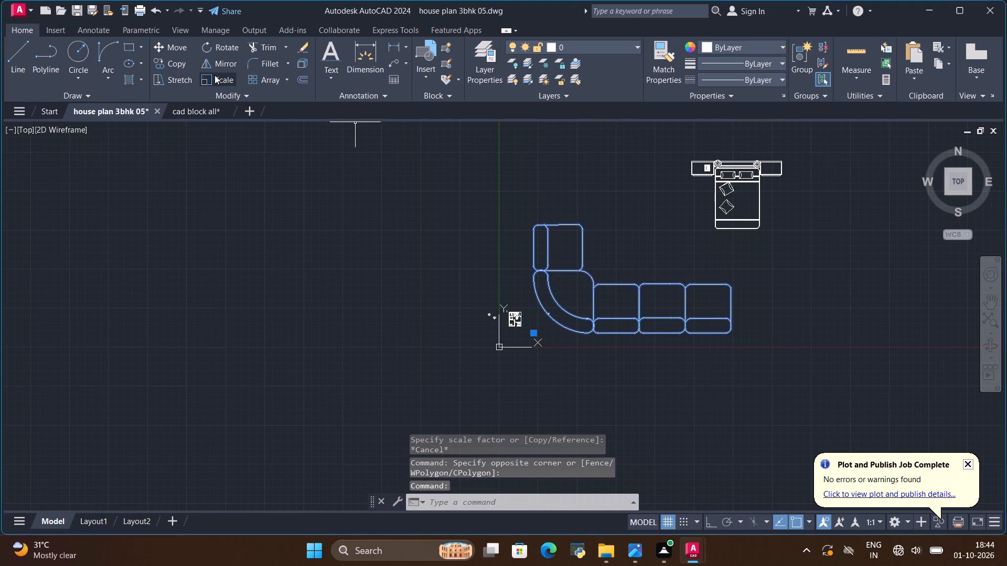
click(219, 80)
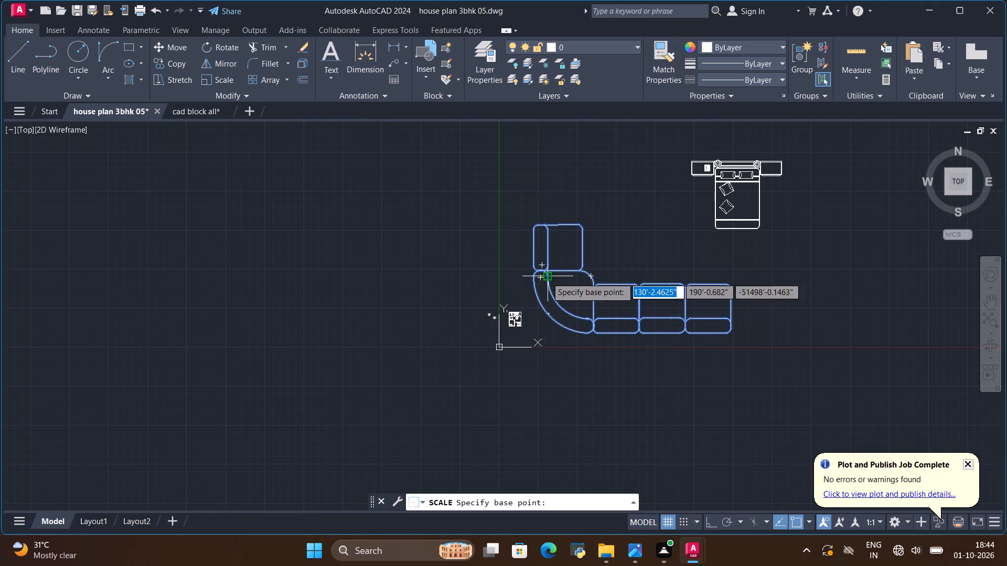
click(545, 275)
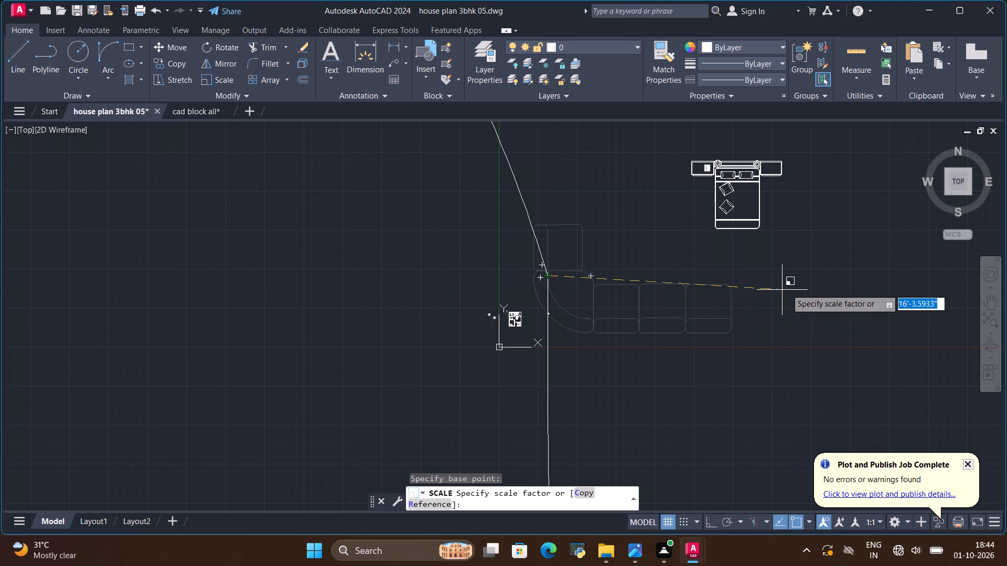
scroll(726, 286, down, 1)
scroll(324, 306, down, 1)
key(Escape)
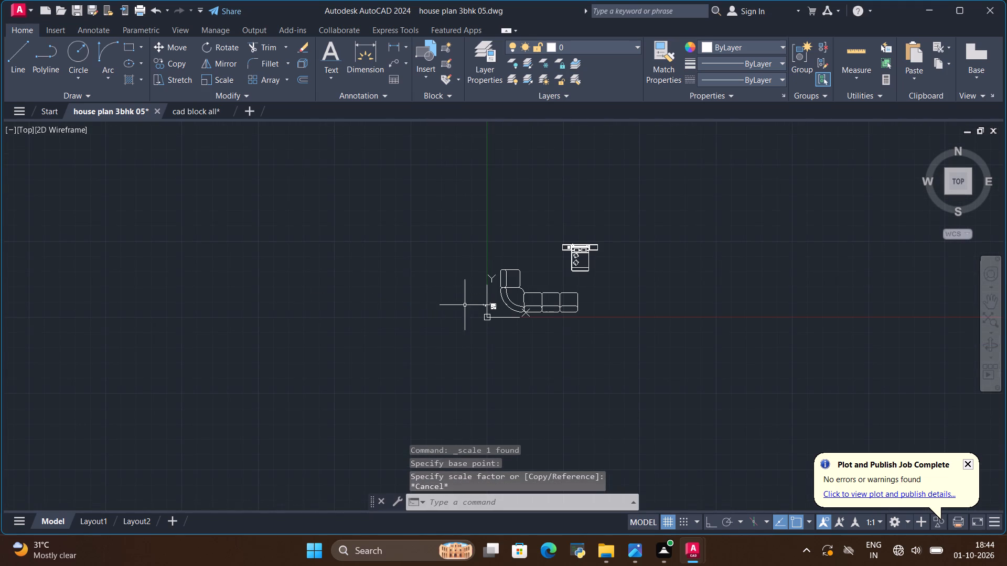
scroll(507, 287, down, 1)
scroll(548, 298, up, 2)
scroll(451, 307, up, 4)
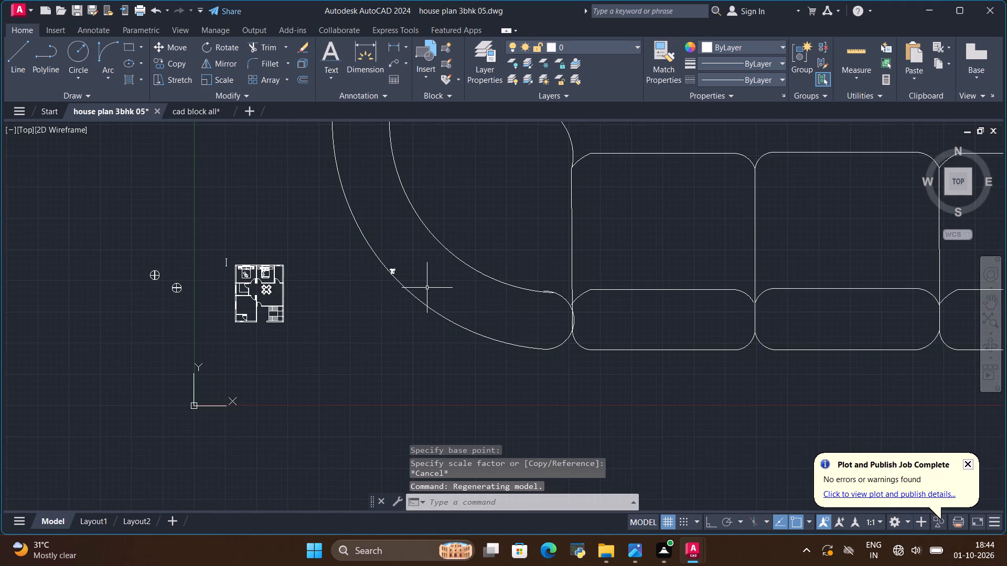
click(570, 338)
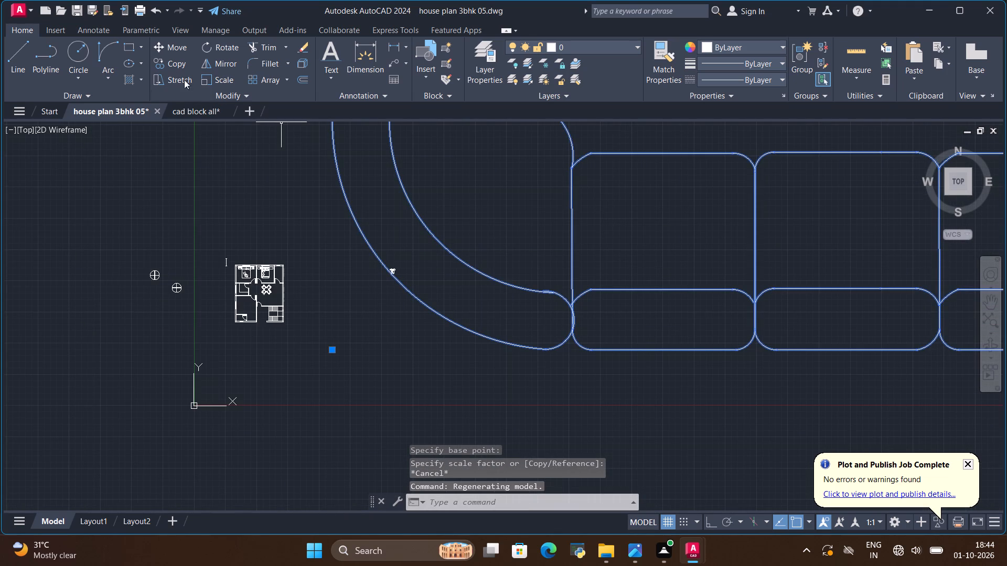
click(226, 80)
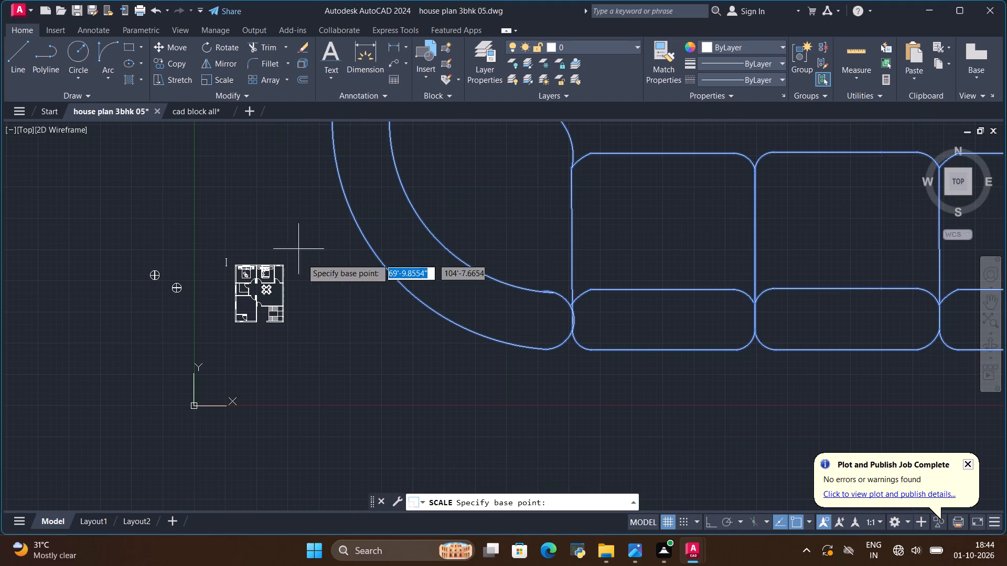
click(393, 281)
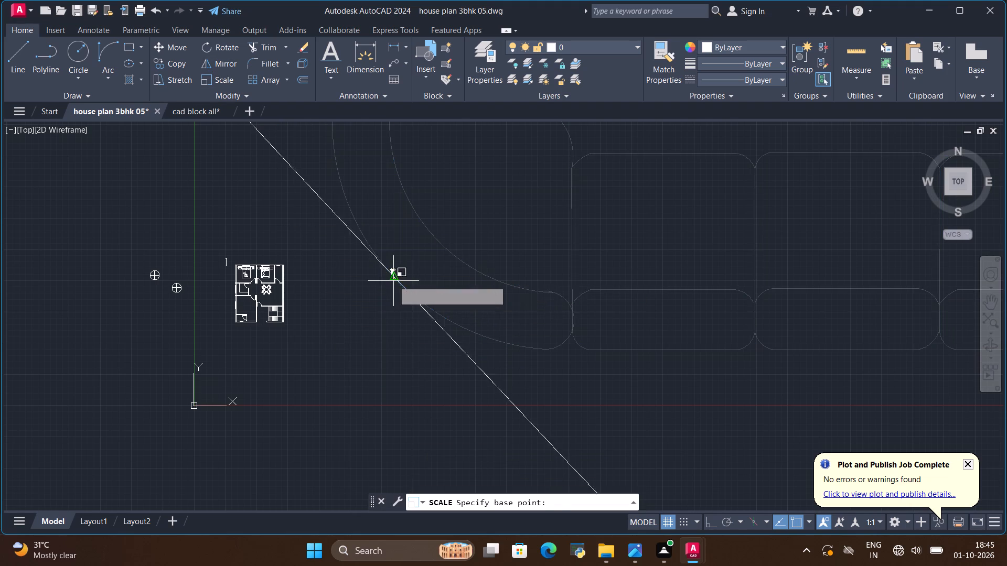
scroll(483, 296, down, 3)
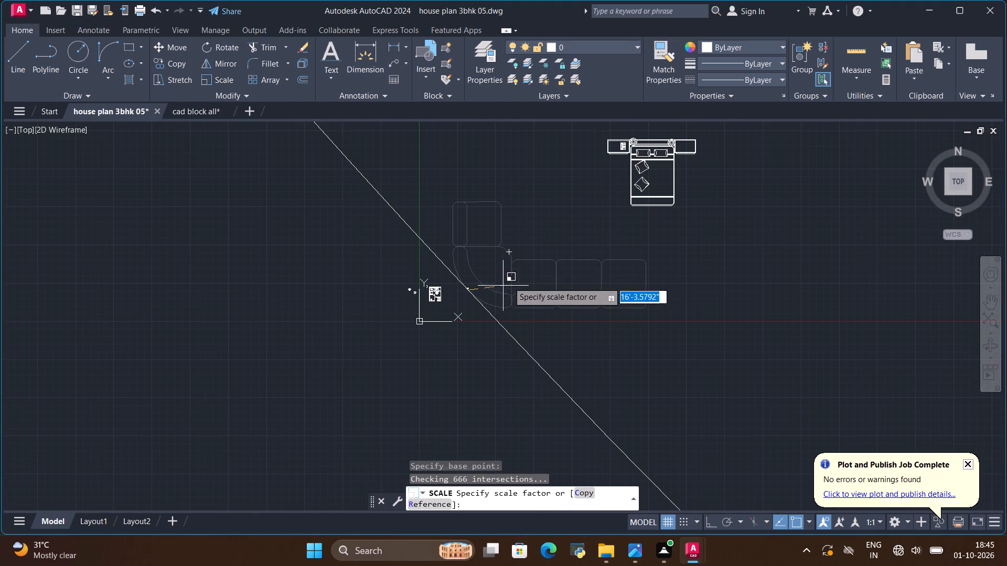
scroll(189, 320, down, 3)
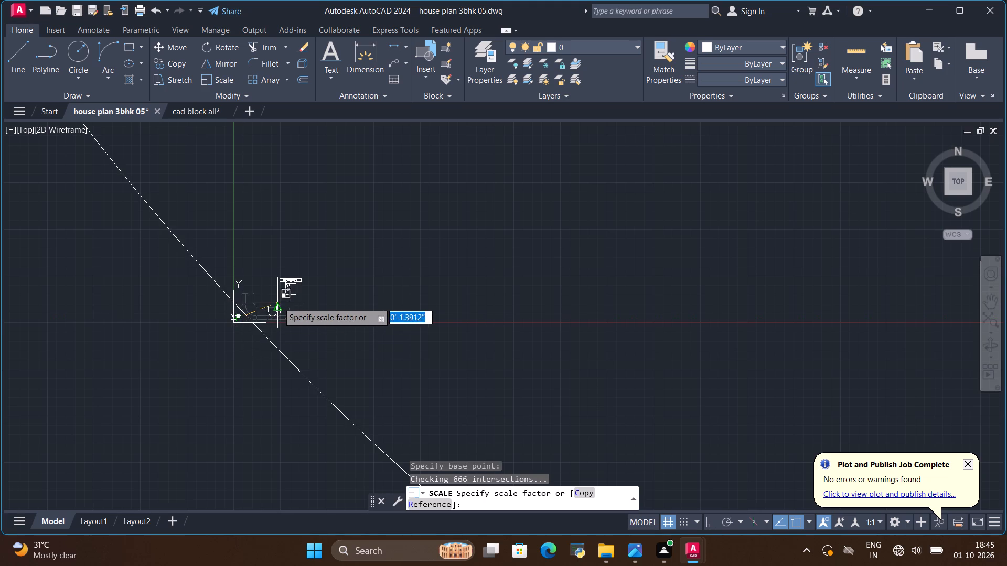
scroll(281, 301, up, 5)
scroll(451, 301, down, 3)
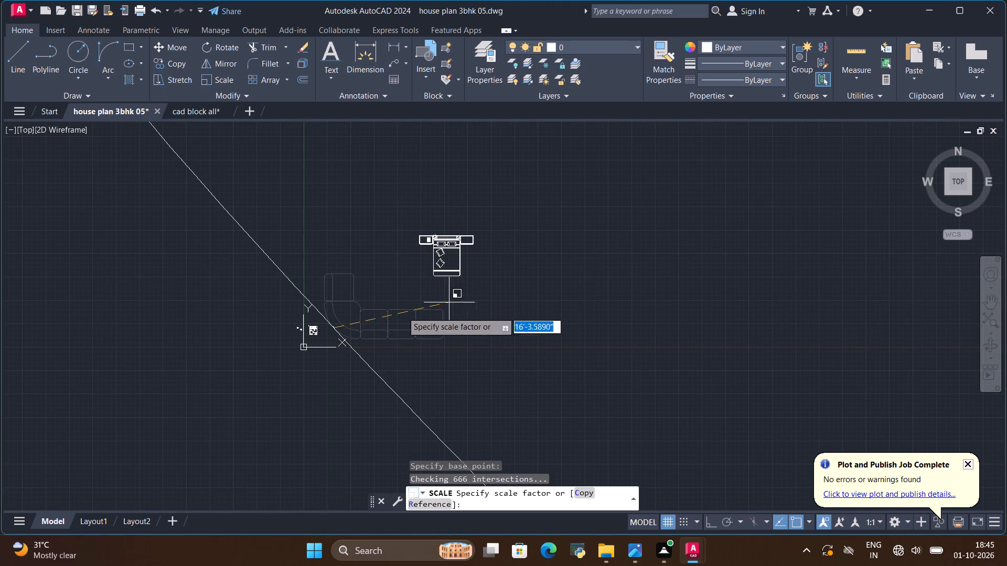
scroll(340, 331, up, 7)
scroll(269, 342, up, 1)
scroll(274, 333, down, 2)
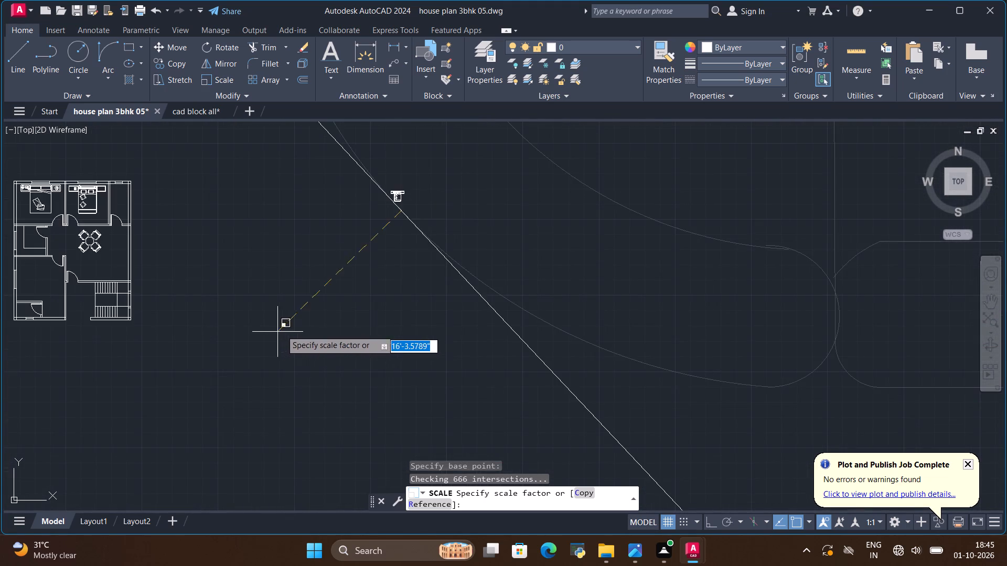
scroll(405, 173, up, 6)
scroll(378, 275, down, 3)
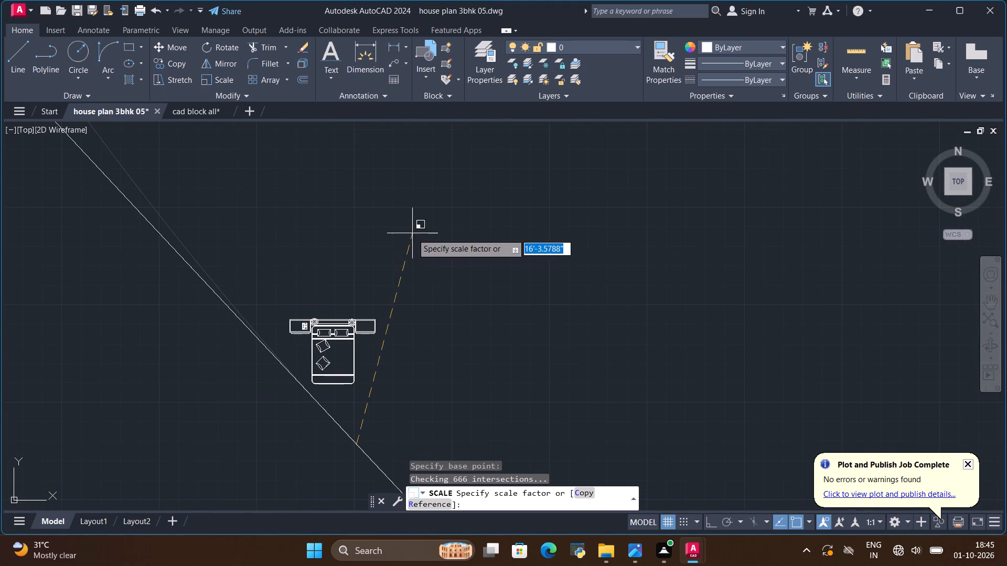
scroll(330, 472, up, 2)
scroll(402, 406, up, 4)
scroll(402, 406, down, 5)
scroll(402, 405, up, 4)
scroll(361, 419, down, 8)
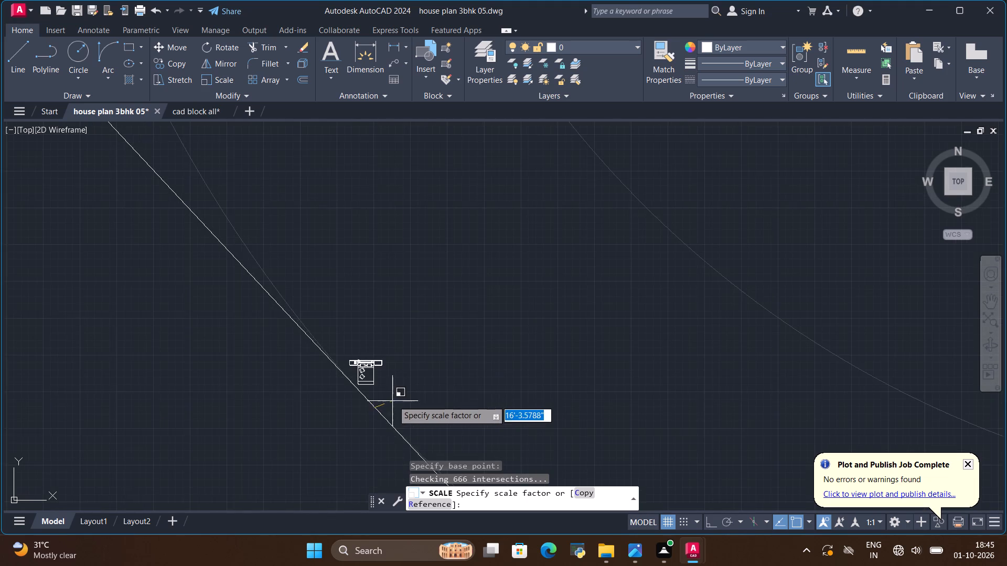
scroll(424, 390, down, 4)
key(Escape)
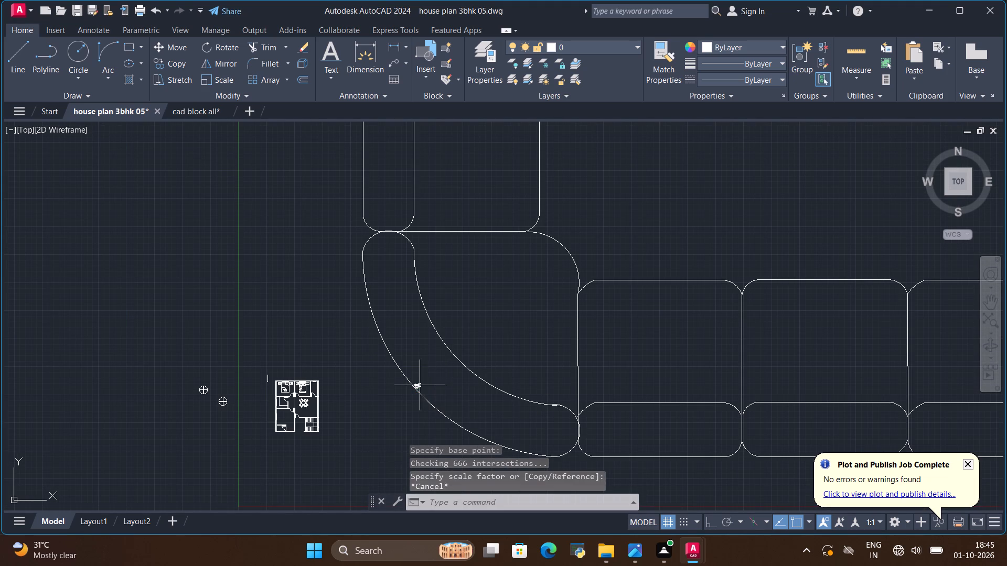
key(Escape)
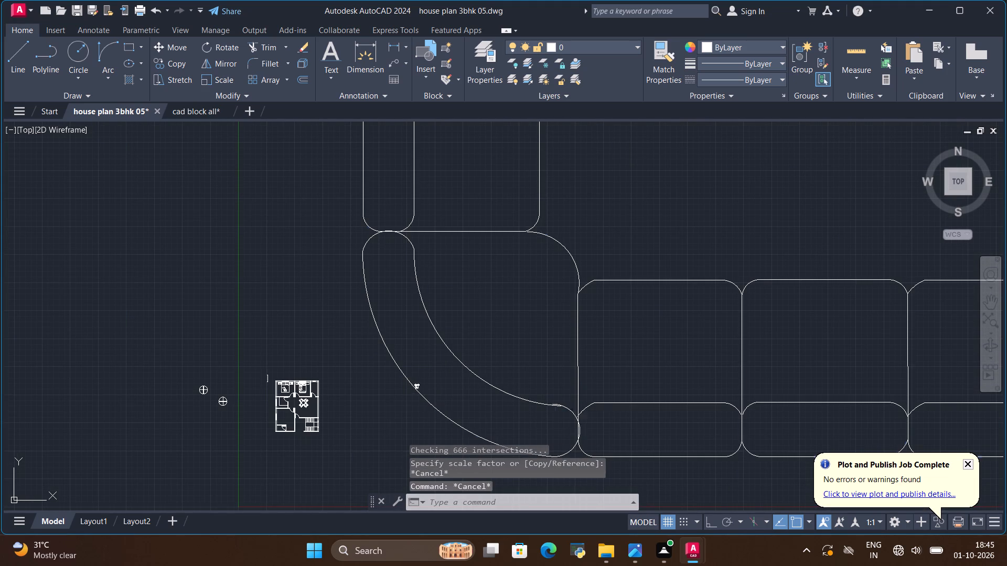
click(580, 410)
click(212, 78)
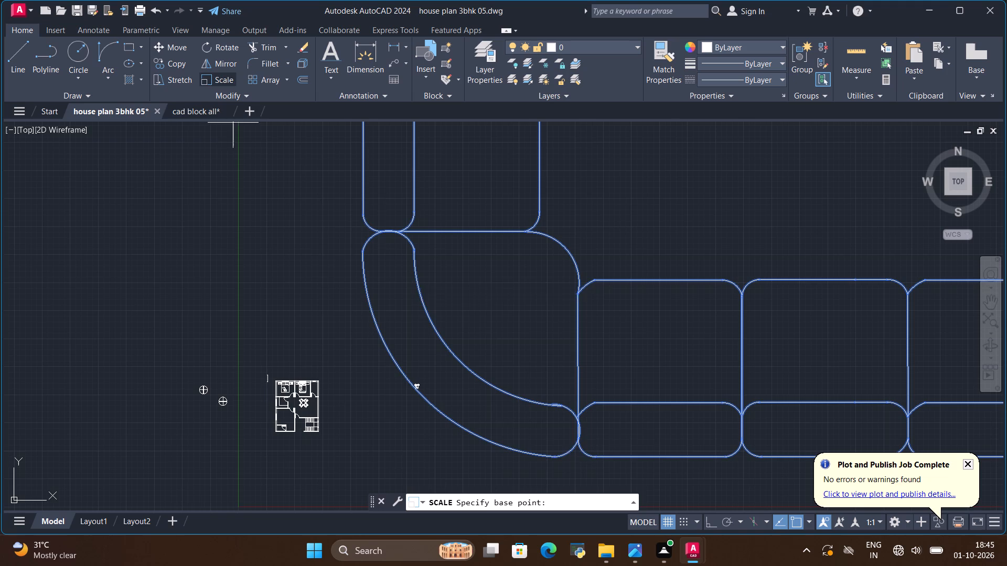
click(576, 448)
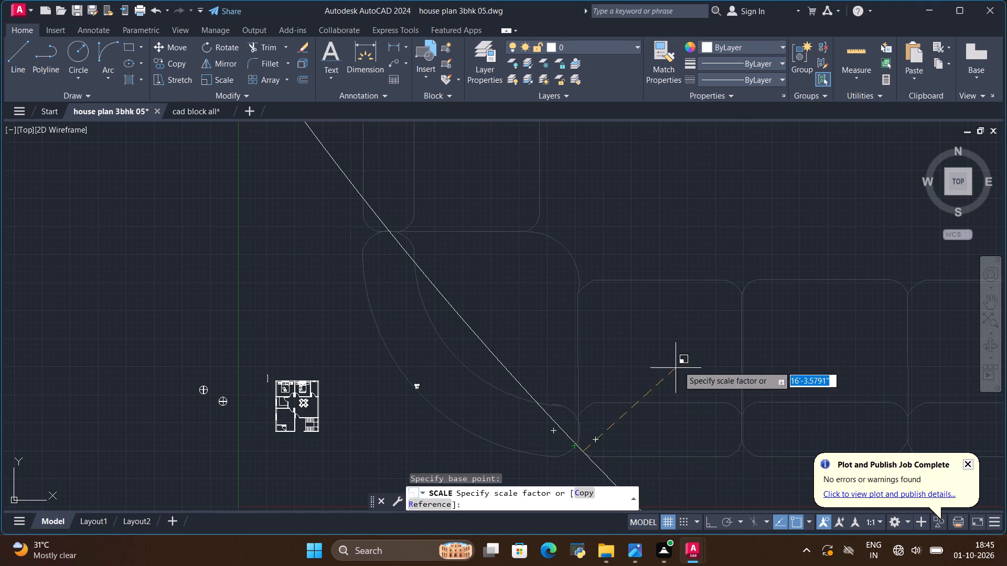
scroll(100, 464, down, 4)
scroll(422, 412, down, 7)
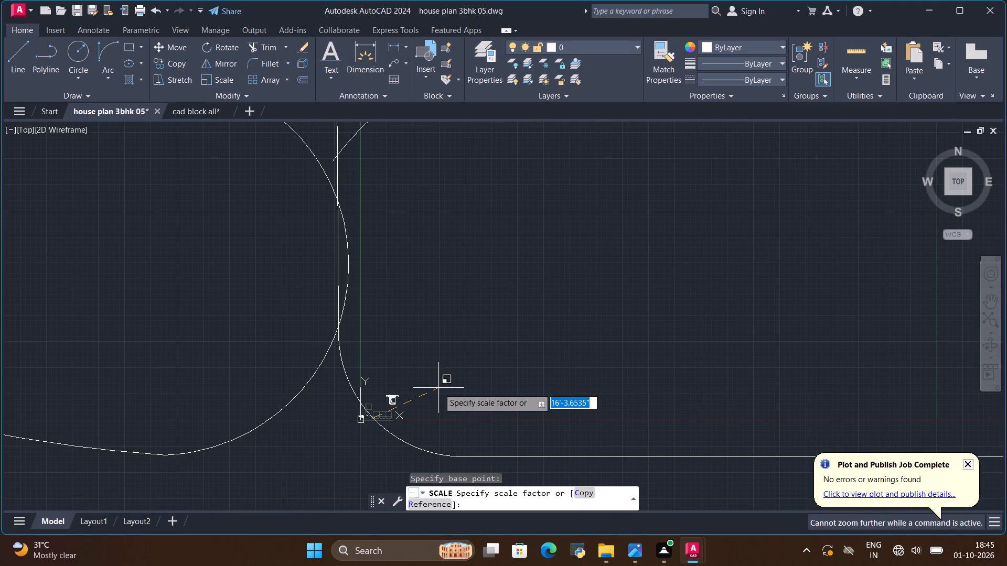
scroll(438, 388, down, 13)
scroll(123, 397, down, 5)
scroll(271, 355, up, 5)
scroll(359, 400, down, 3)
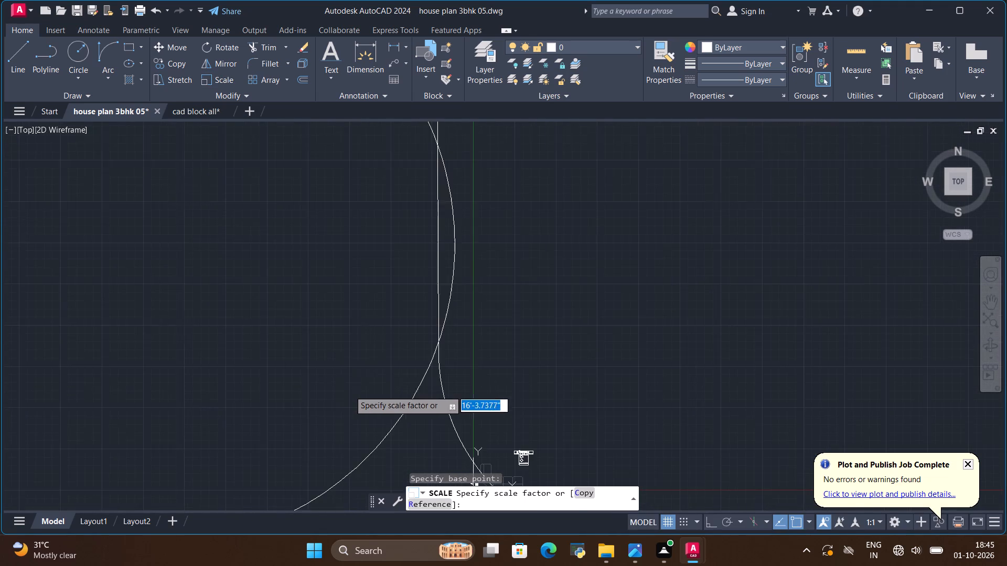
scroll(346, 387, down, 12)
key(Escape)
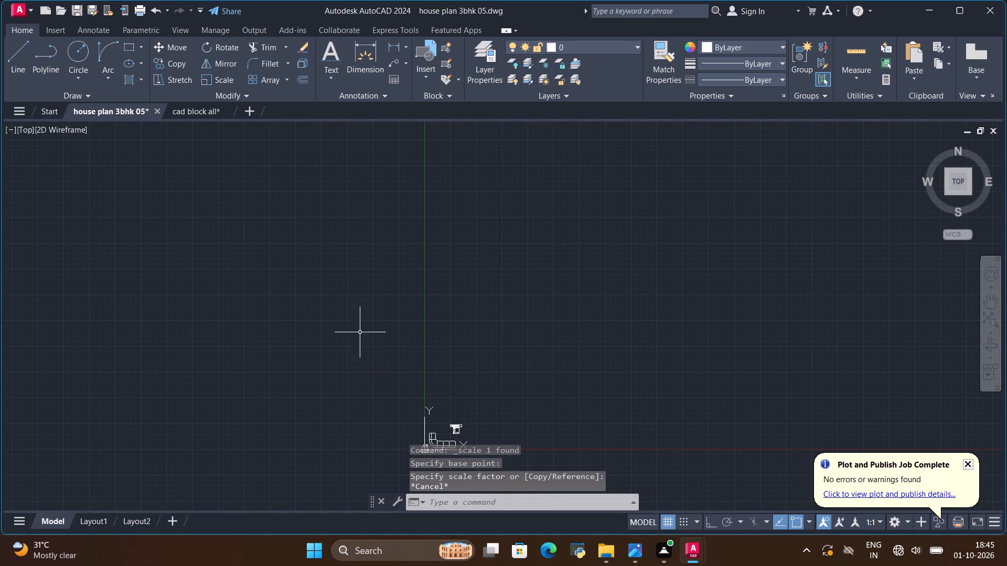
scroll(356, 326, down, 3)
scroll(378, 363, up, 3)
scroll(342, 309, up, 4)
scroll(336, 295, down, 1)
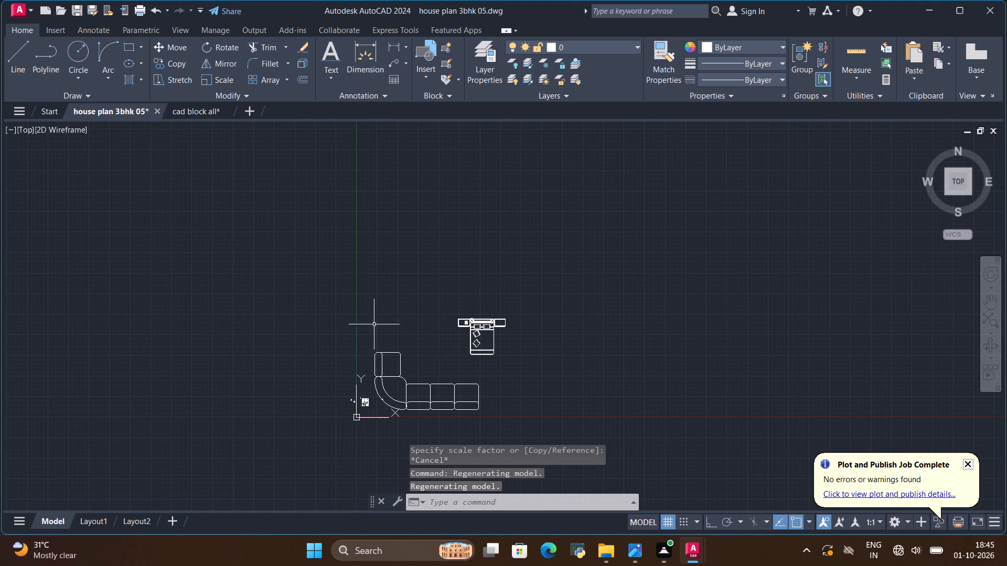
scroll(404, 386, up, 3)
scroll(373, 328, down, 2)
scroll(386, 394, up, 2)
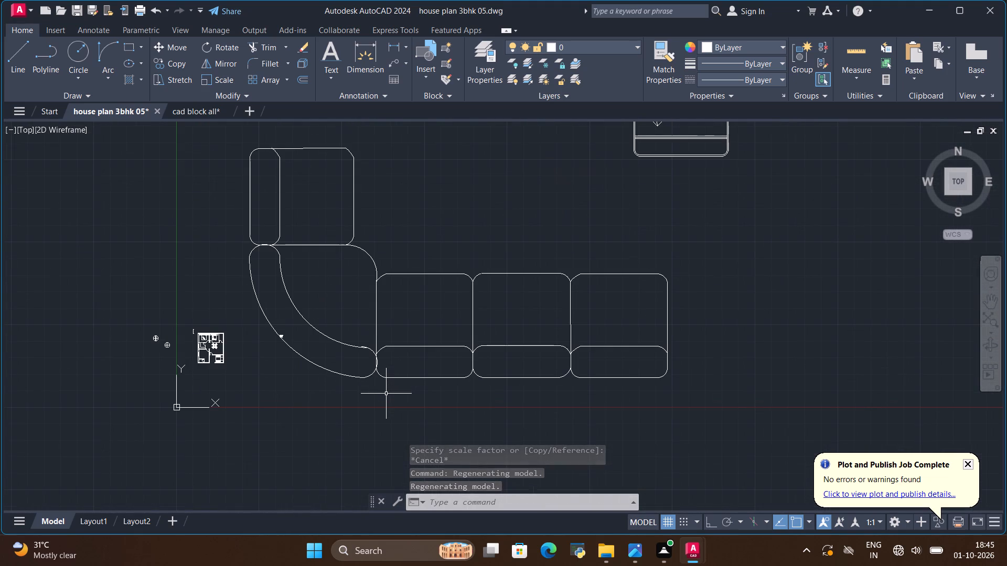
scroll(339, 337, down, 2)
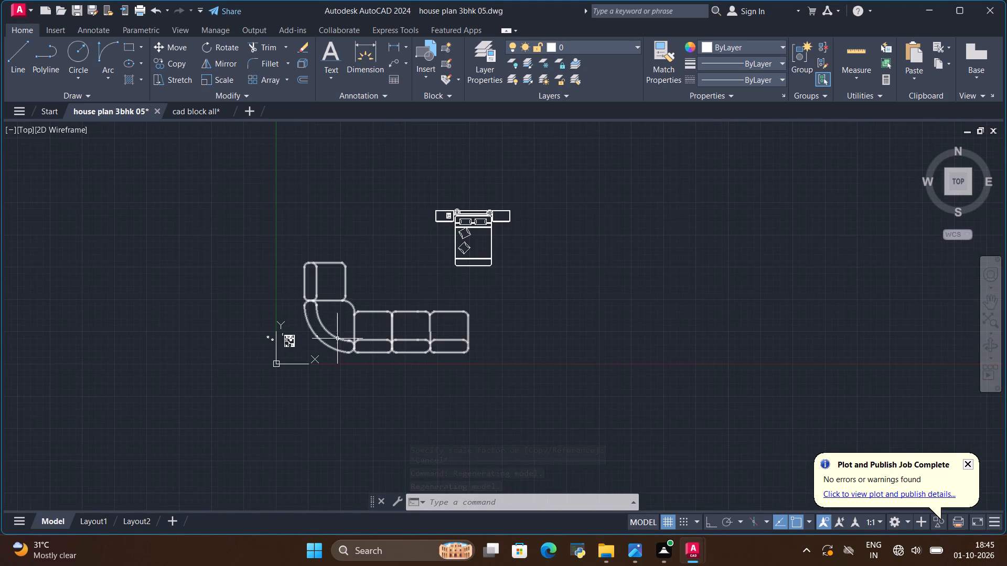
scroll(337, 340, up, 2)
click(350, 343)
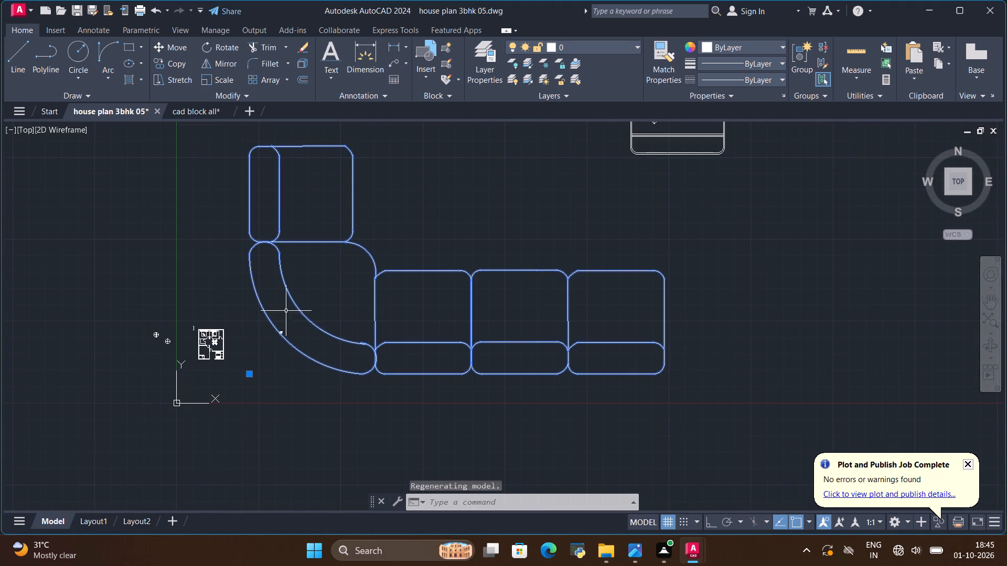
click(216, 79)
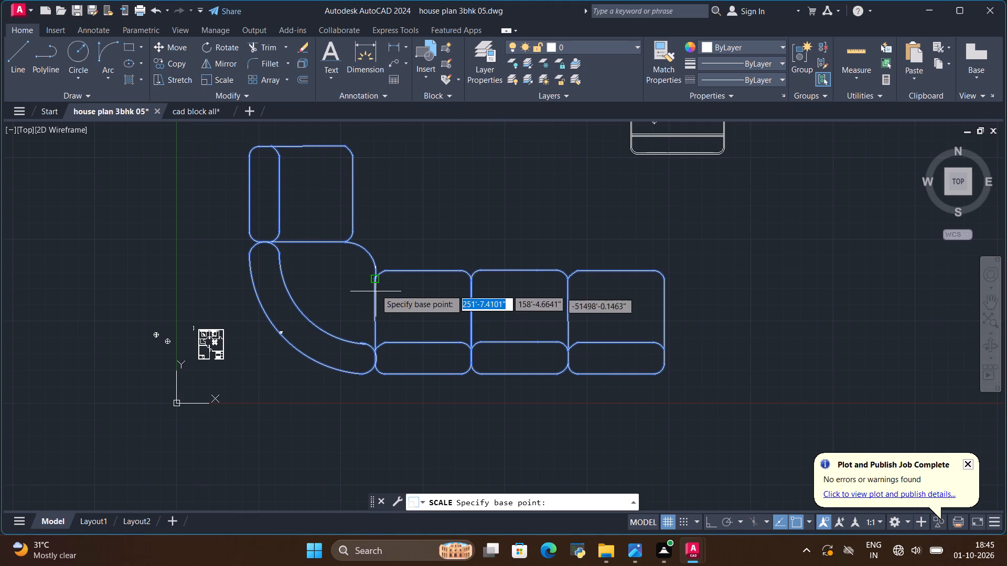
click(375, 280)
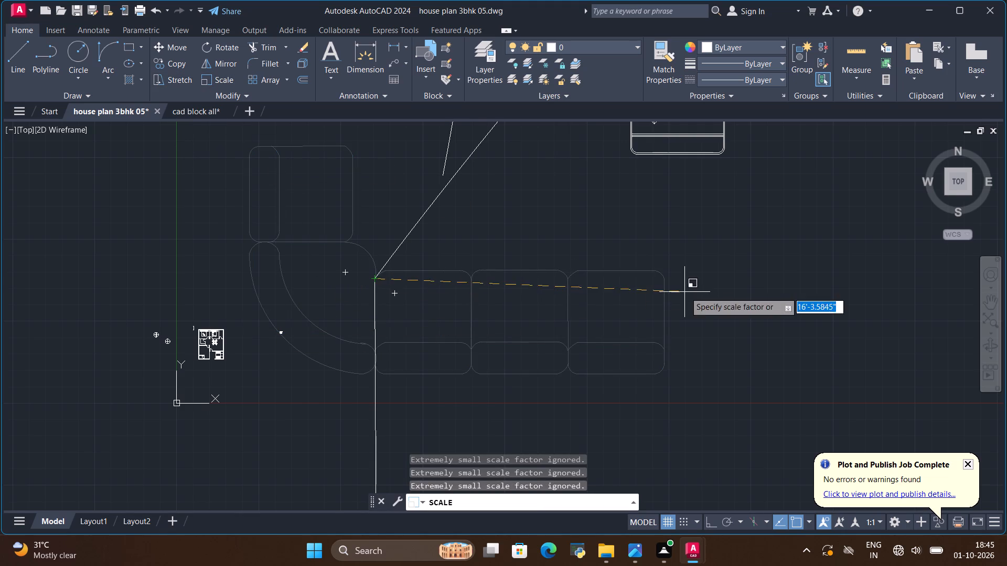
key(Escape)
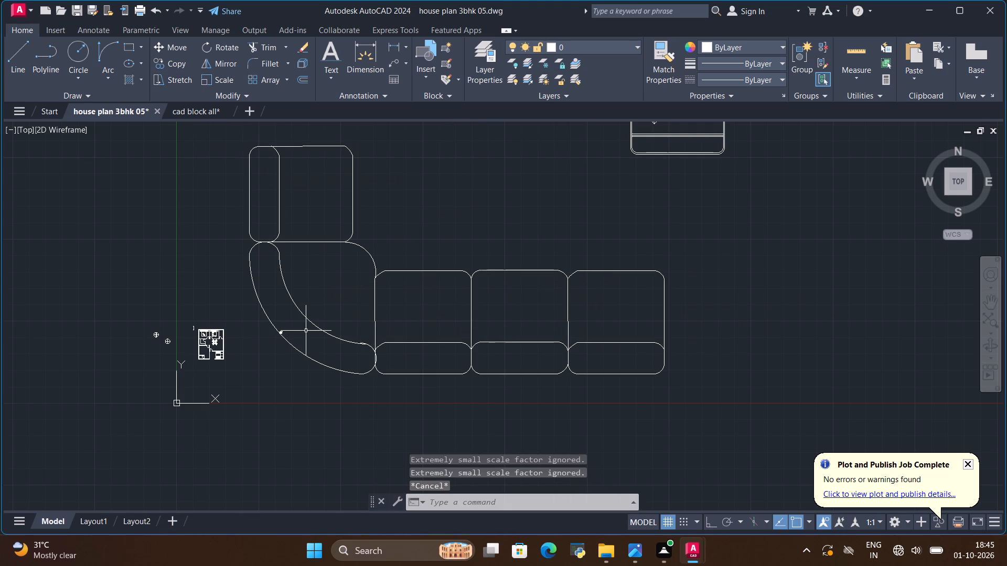
Move the oversized L-shaped sofa farther right from the floor plan, into the open space below the large bed block.
scroll(305, 331, down, 1)
click(347, 344)
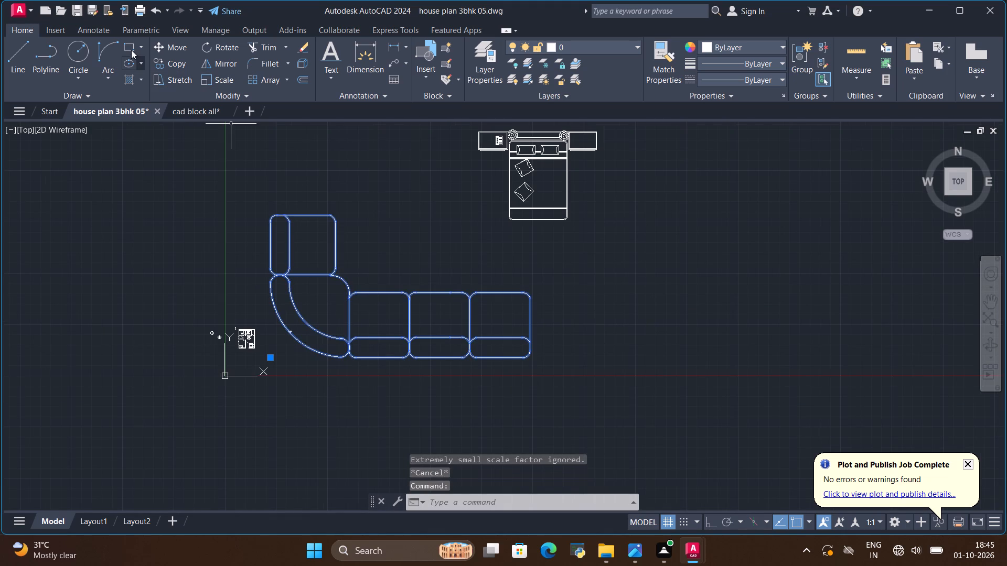
click(172, 49)
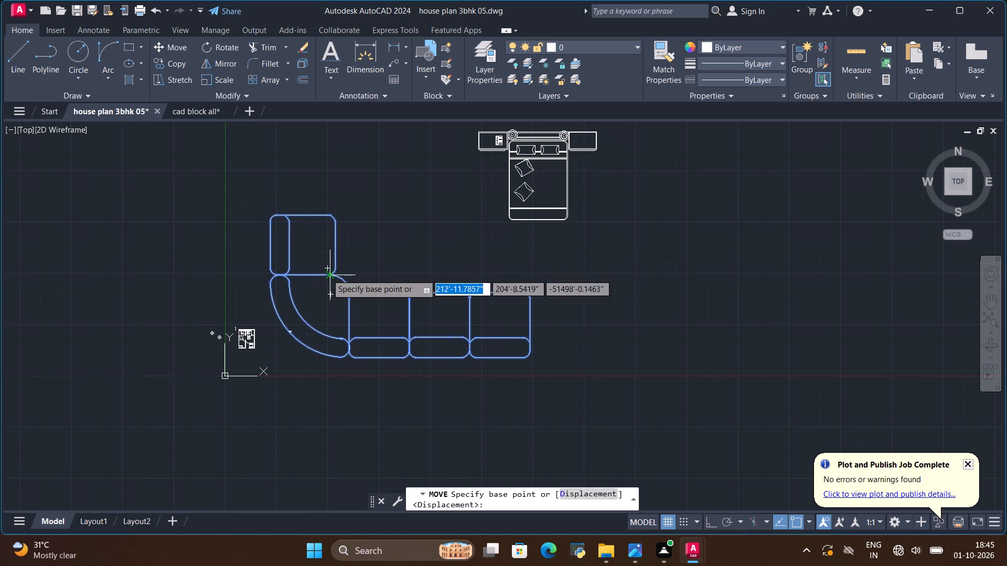
click(328, 275)
click(612, 315)
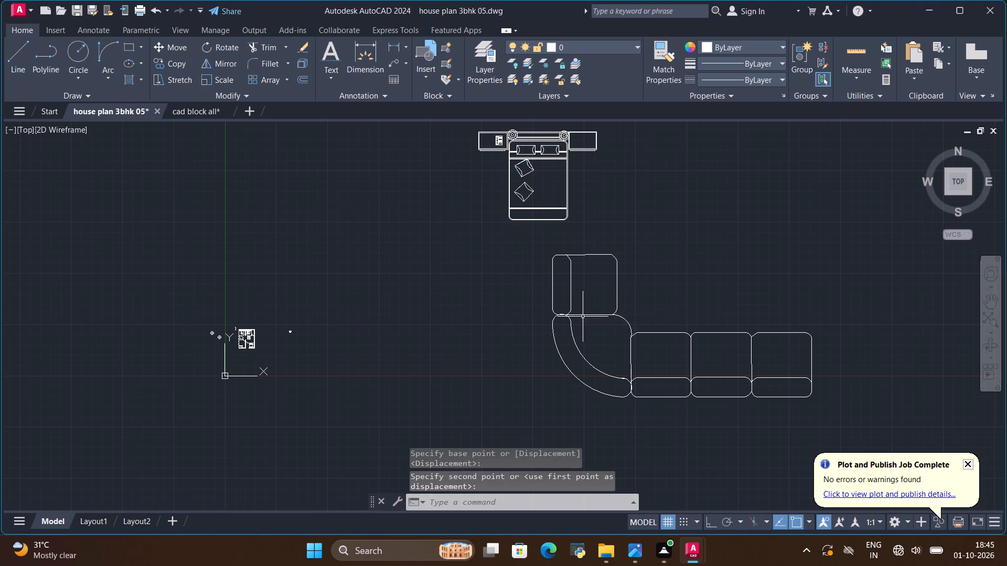
Scale the L-shaped sofa down by a factor of about 0.07, using a base point on its outer corner curve.
click(583, 317)
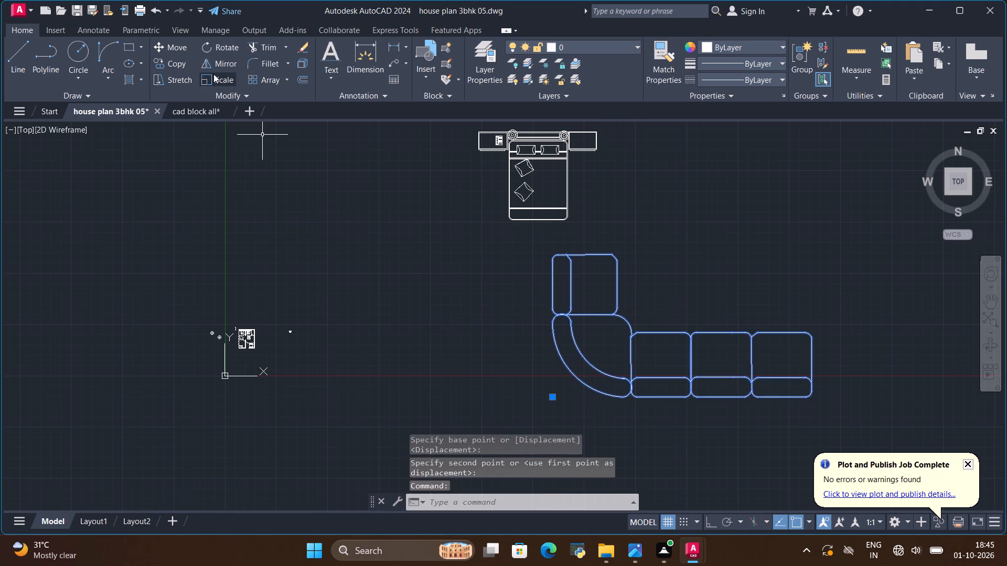
click(213, 74)
click(572, 385)
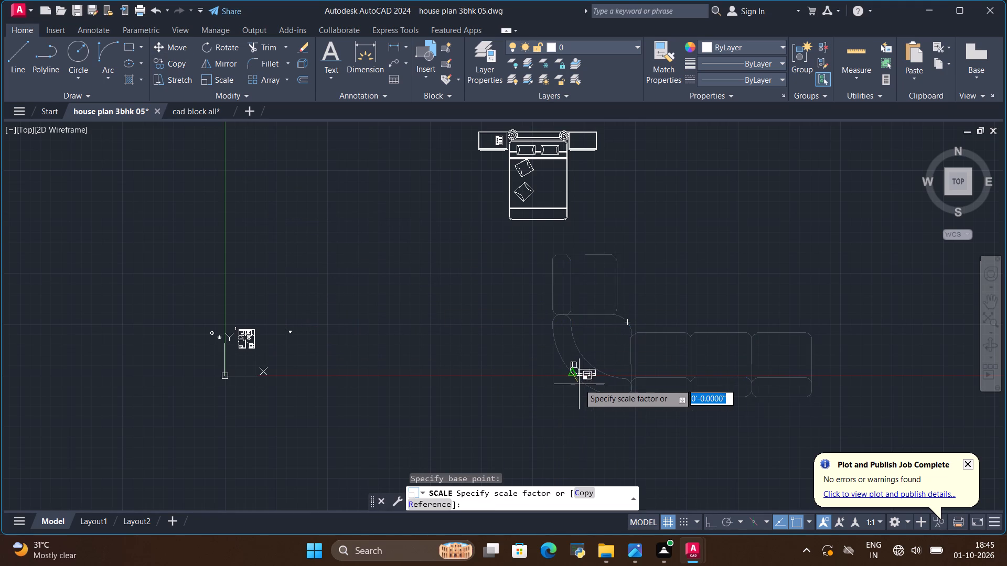
scroll(555, 392, up, 2)
scroll(584, 369, down, 1)
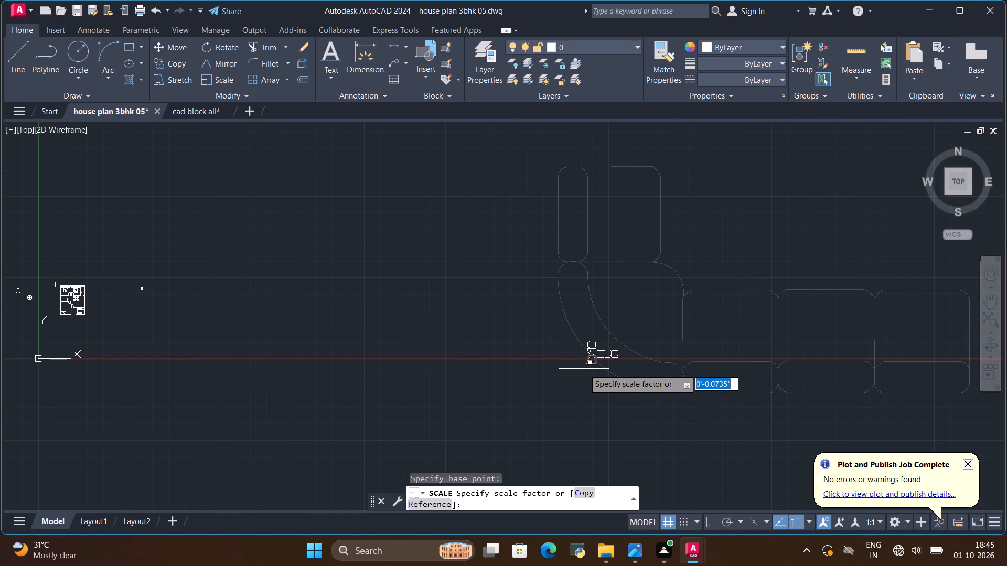
click(584, 369)
Move the scaled L-shaped sofa back beside the floor plan, into the empty space just right of the staircase.
click(594, 356)
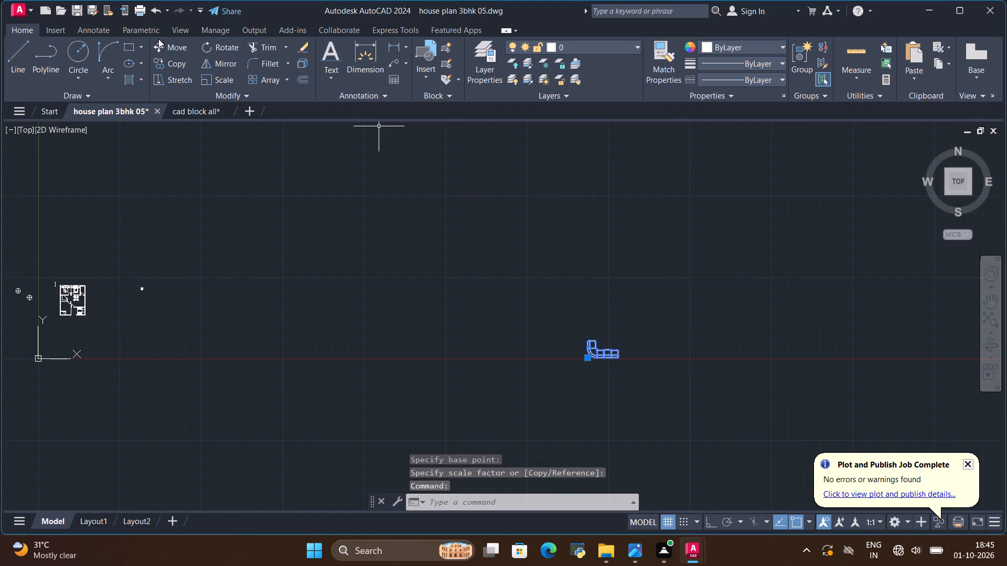
click(169, 42)
click(597, 354)
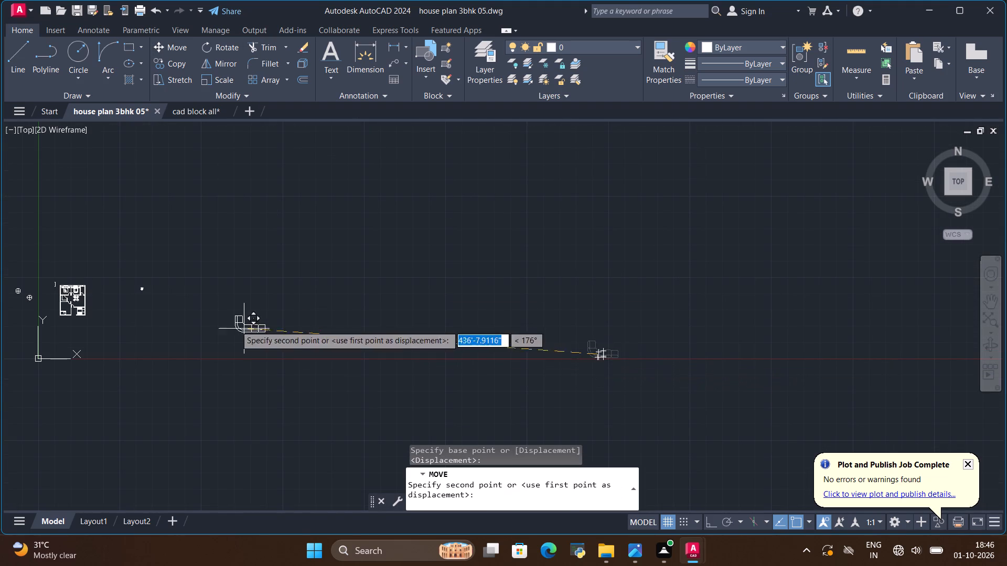
scroll(240, 290, down, 2)
scroll(127, 303, up, 3)
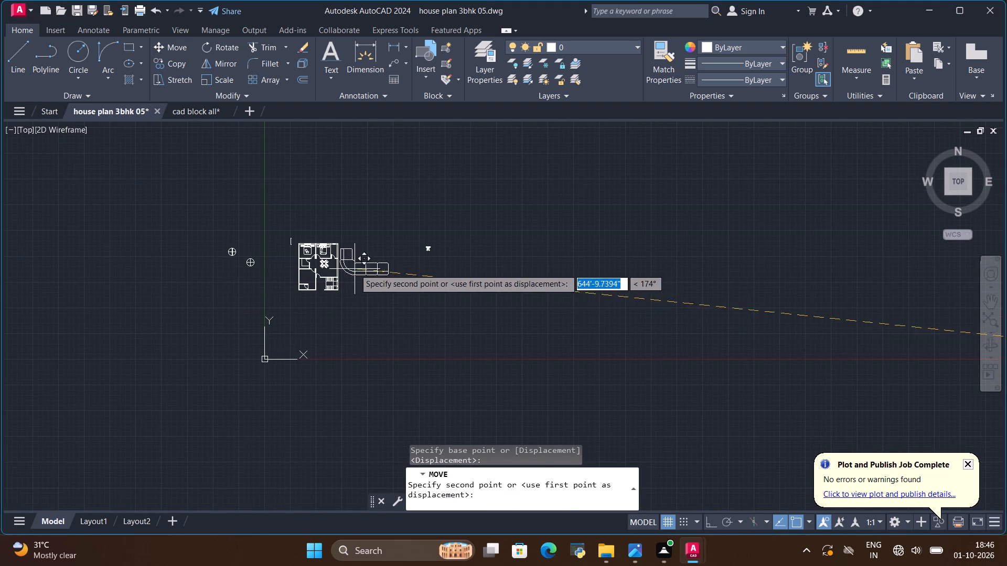
scroll(382, 281, up, 3)
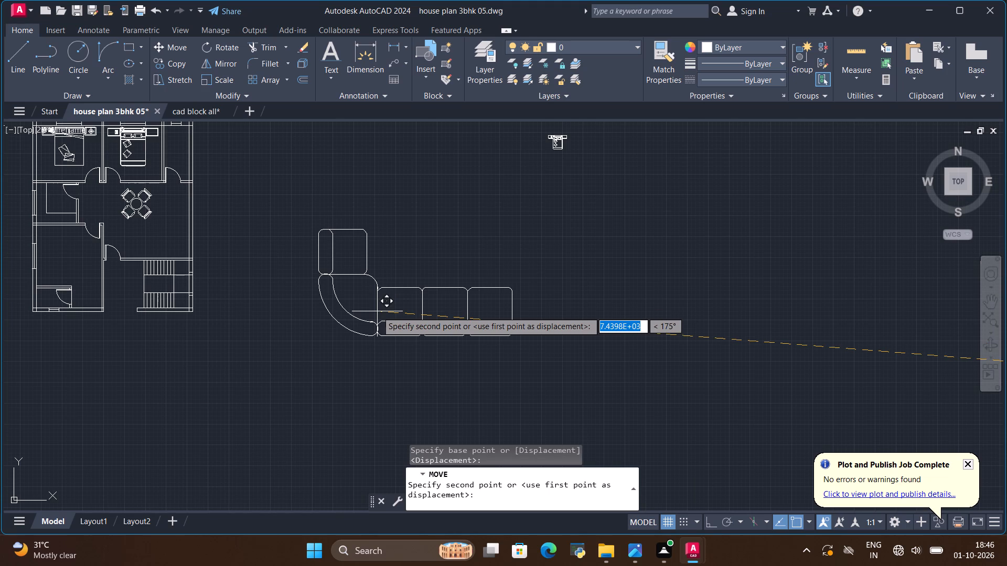
click(377, 311)
scroll(378, 339, down, 1)
scroll(353, 314, up, 2)
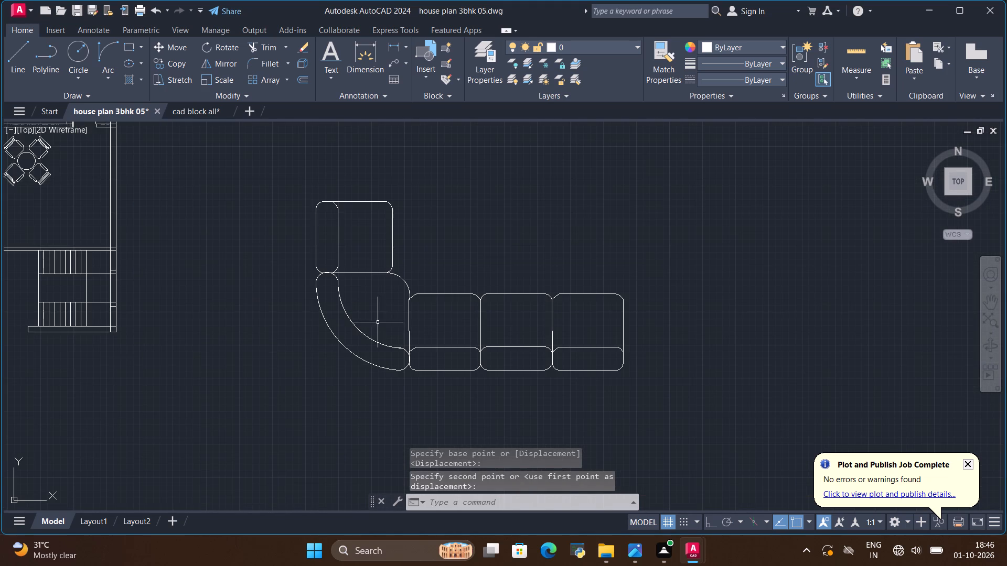
Rotate the L-shaped sofa about 92° around its lower right corner so its long run stands vertically.
click(382, 345)
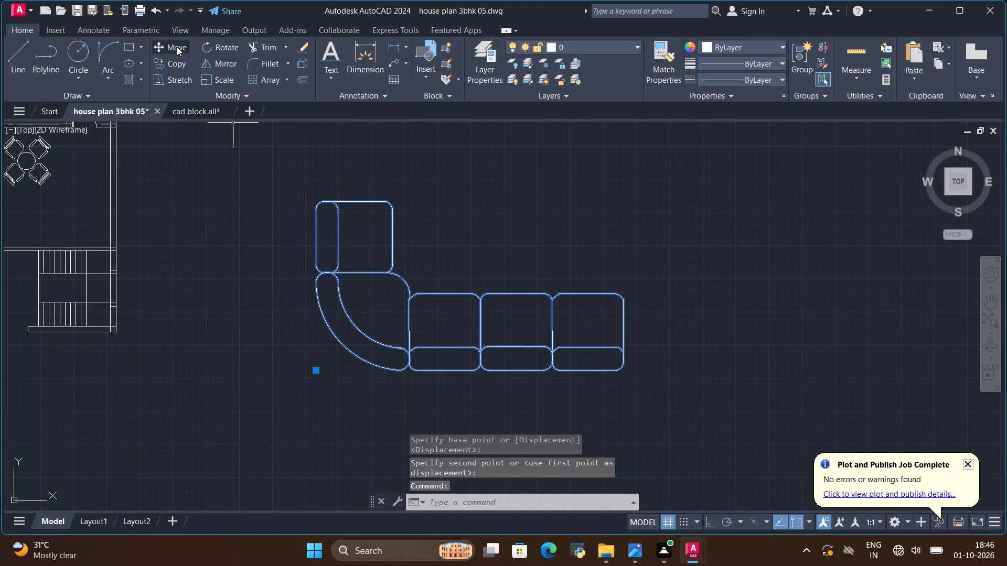
click(217, 46)
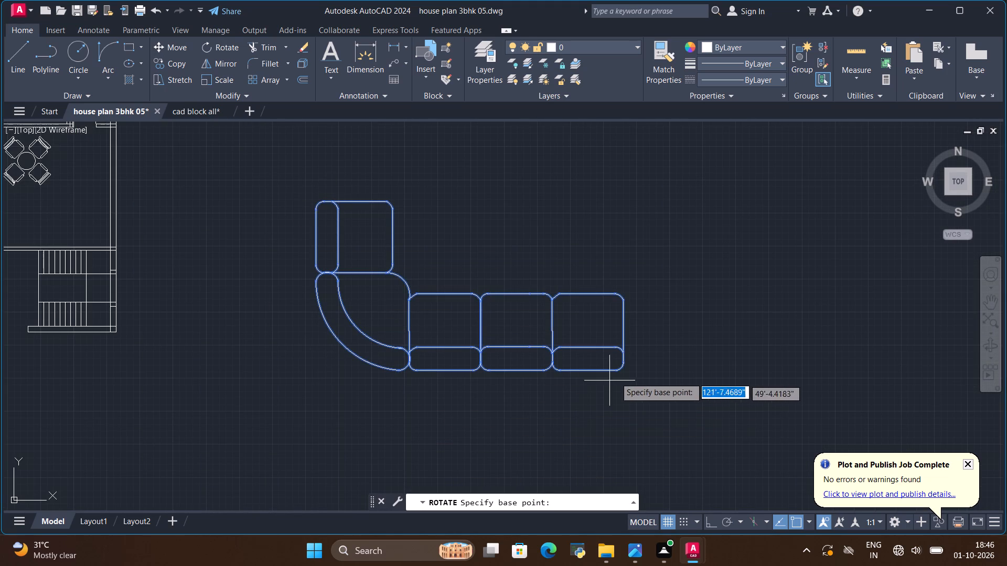
click(623, 371)
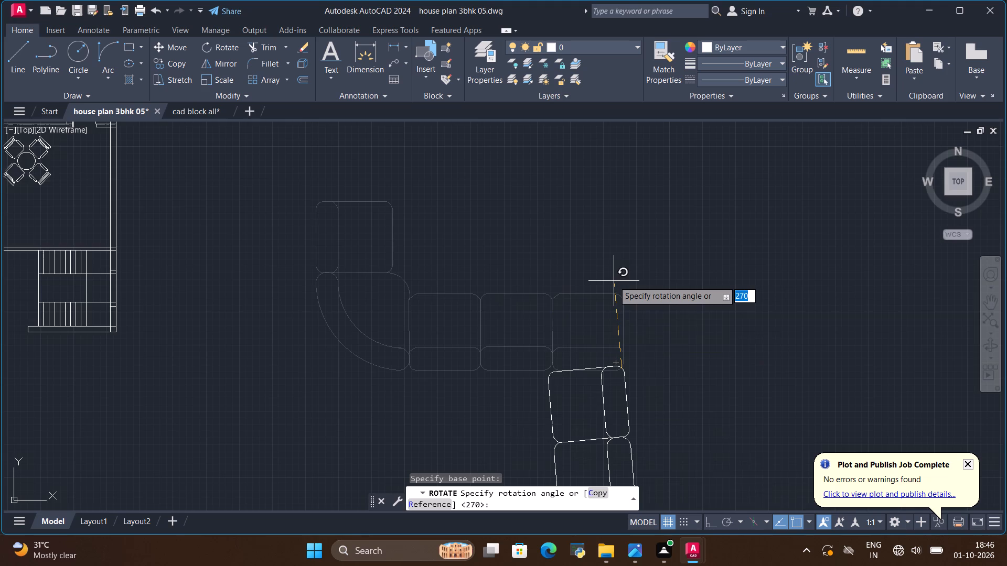
scroll(614, 281, down, 2)
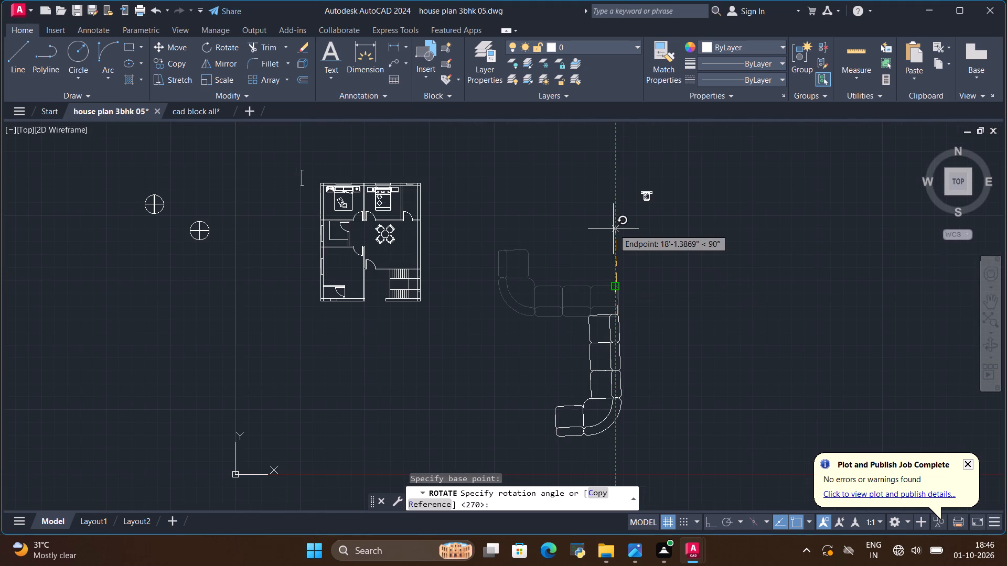
click(613, 224)
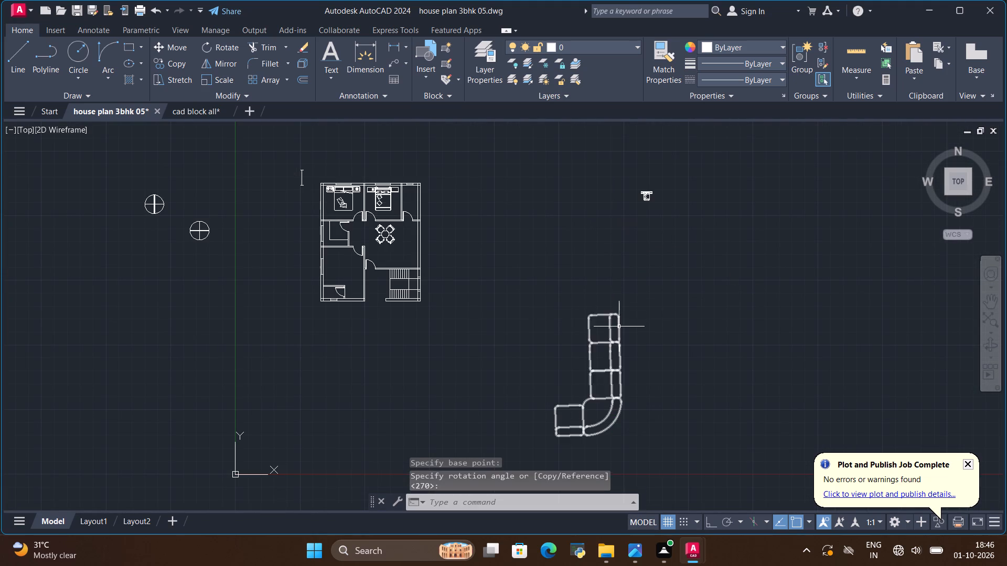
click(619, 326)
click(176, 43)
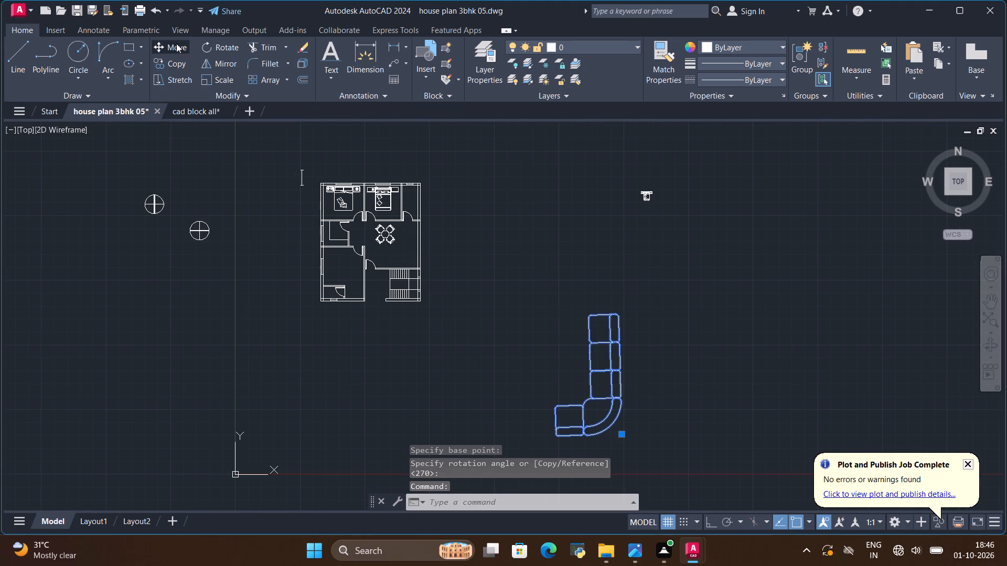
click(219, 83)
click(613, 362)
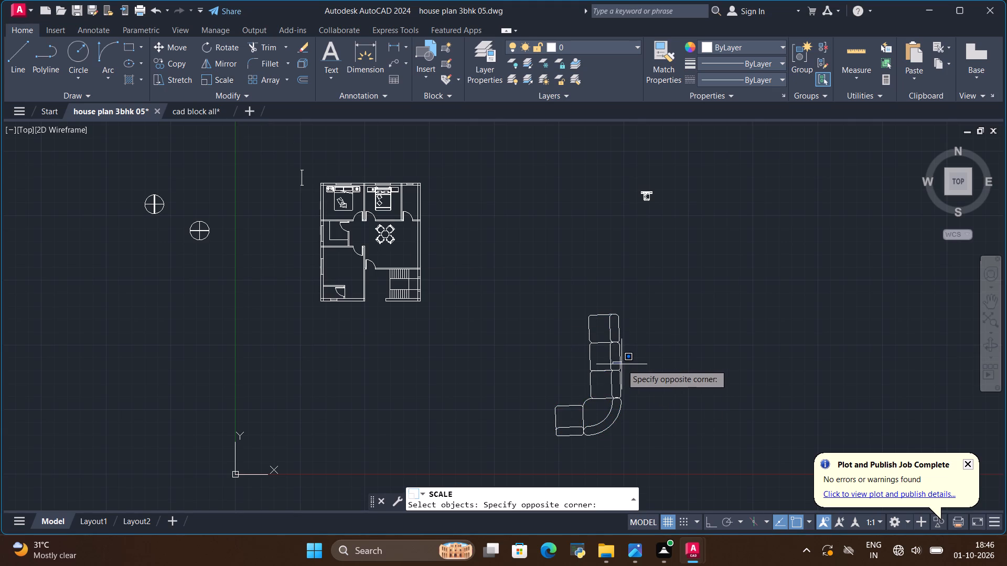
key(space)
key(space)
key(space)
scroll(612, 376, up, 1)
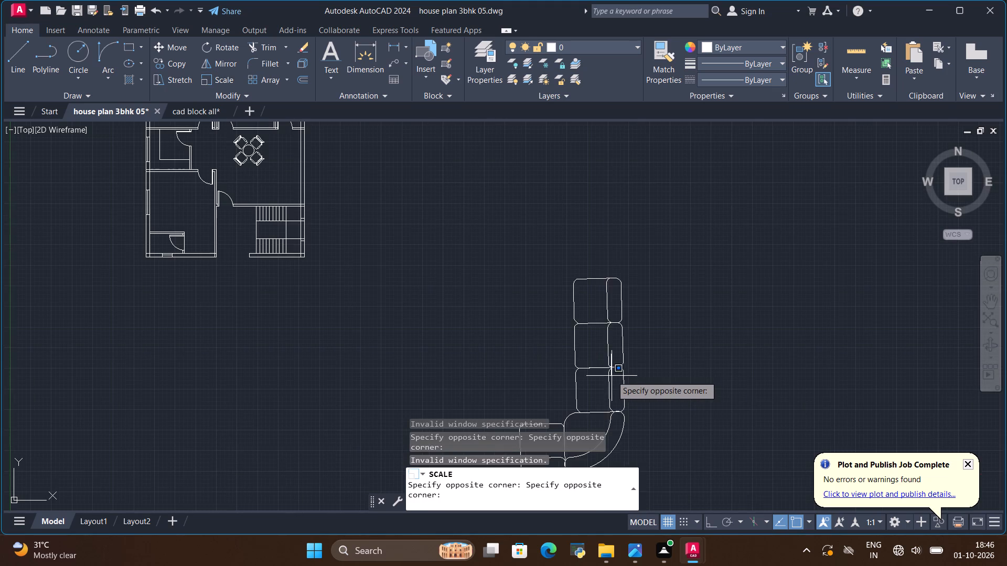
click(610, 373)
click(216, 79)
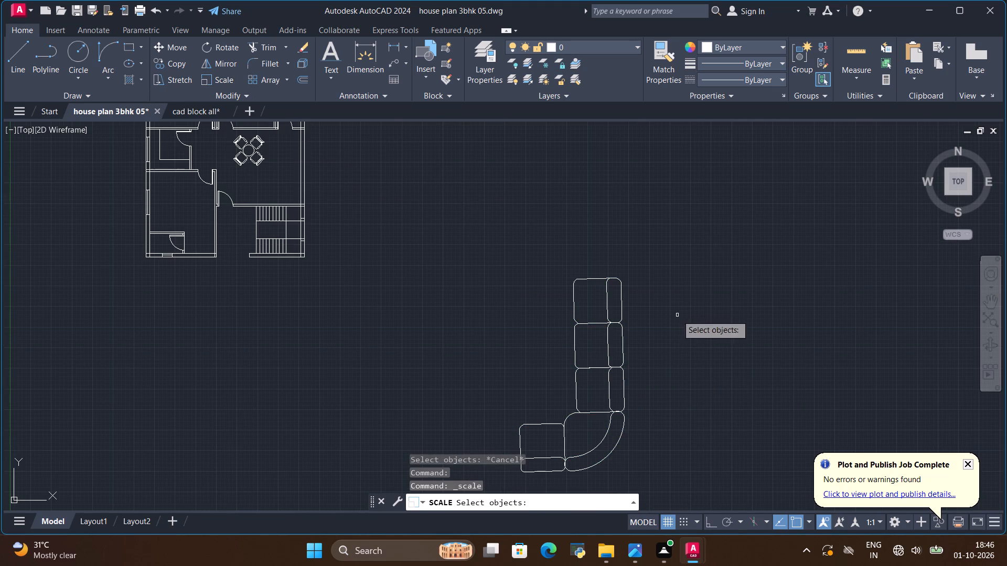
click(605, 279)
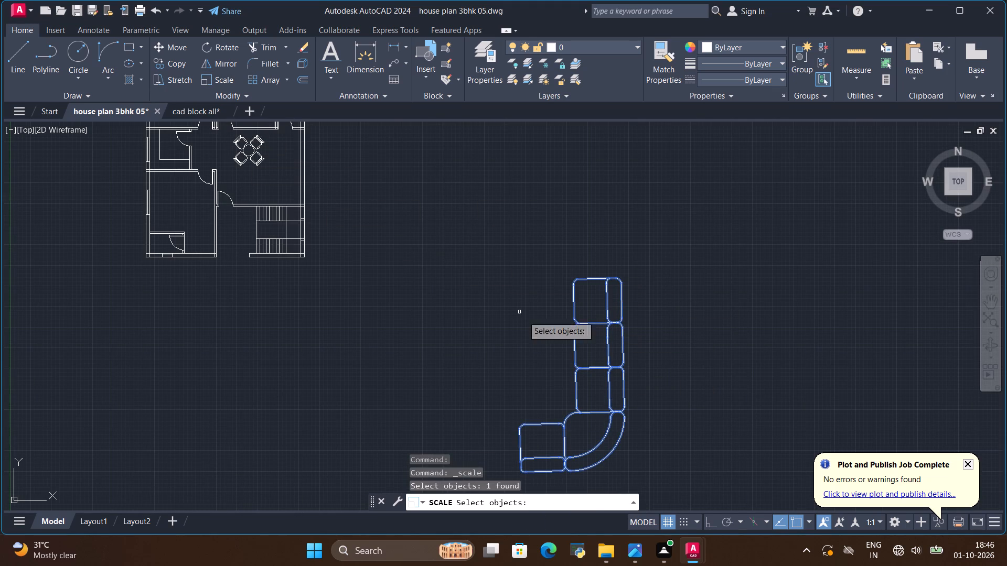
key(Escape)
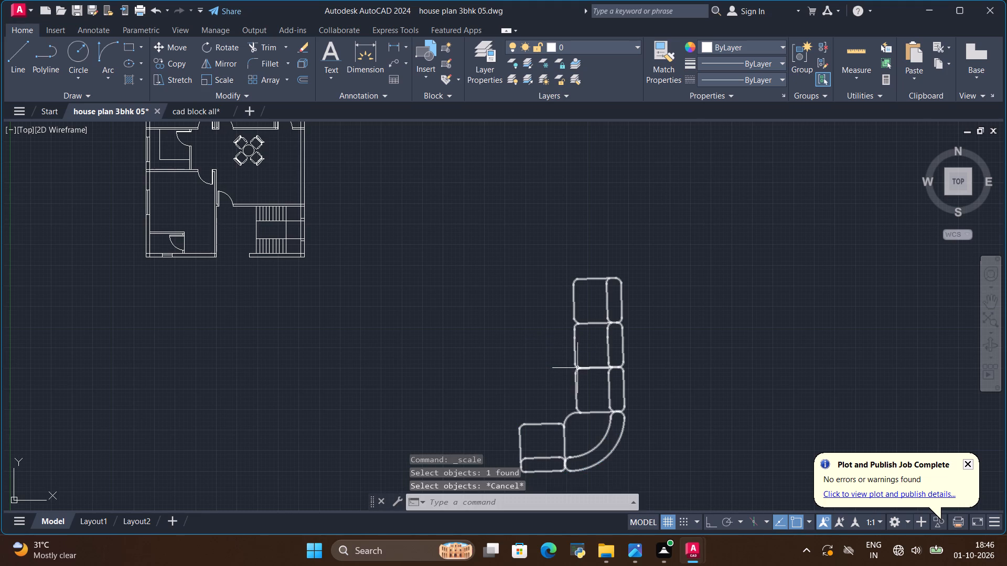
Scale the rotated L-shaped sofa down to about a quarter of its size, using a base point on its top edge.
click(578, 368)
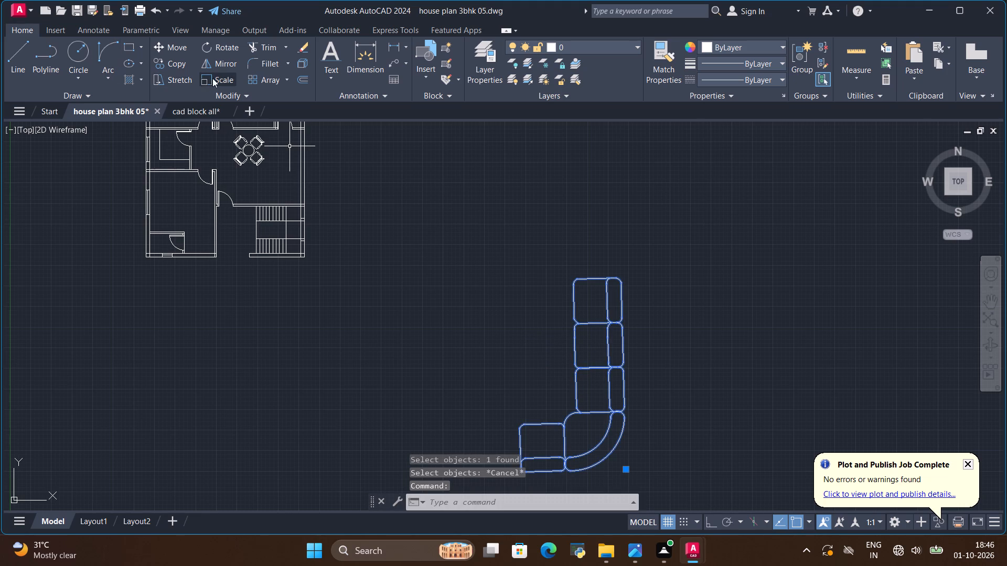
click(218, 78)
click(593, 277)
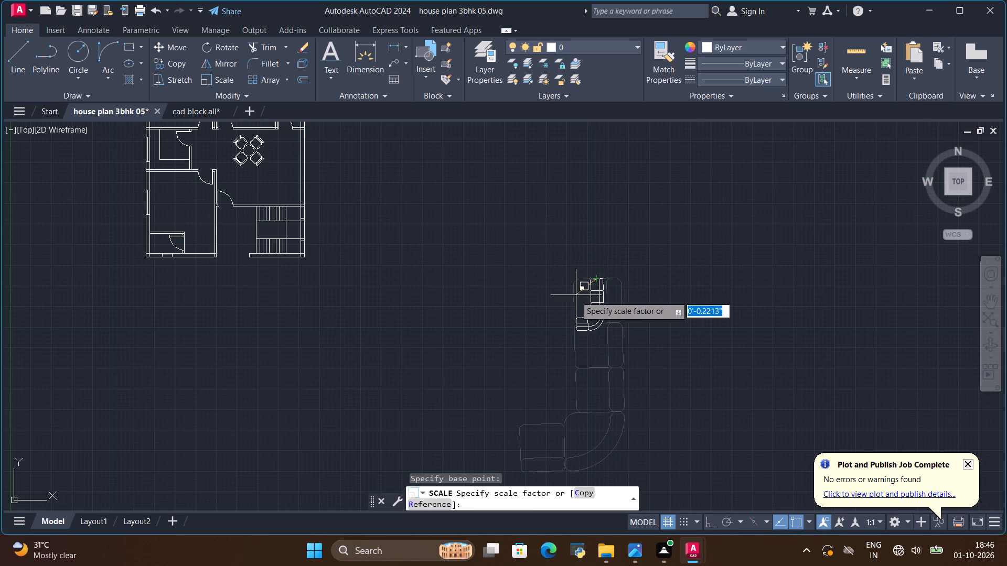
scroll(571, 301, up, 1)
scroll(571, 301, down, 1)
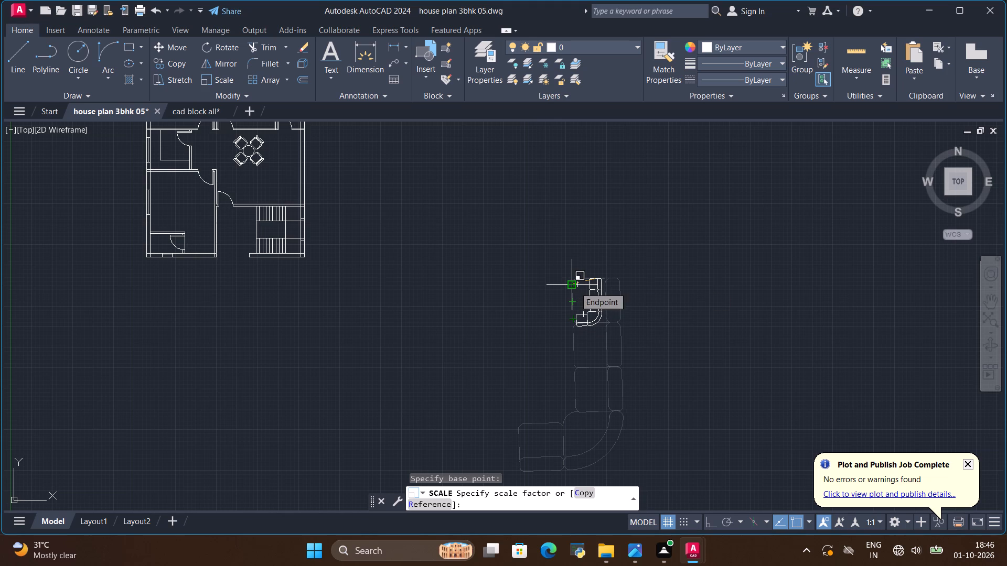
click(575, 287)
Move the reduced L-shaped sofa into the hall, between the dining set and the outer right wall, above the staircase.
click(592, 301)
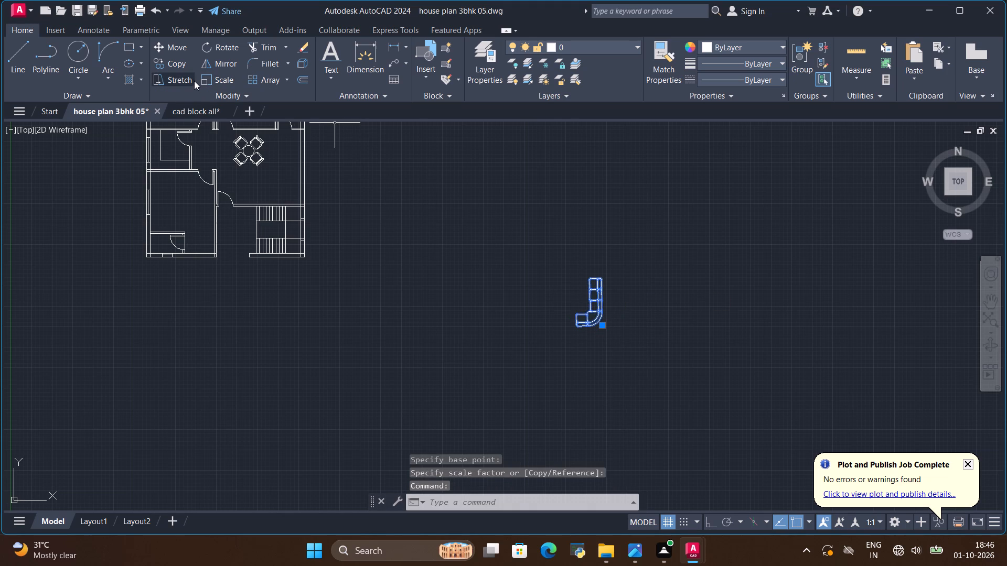
click(176, 49)
click(596, 310)
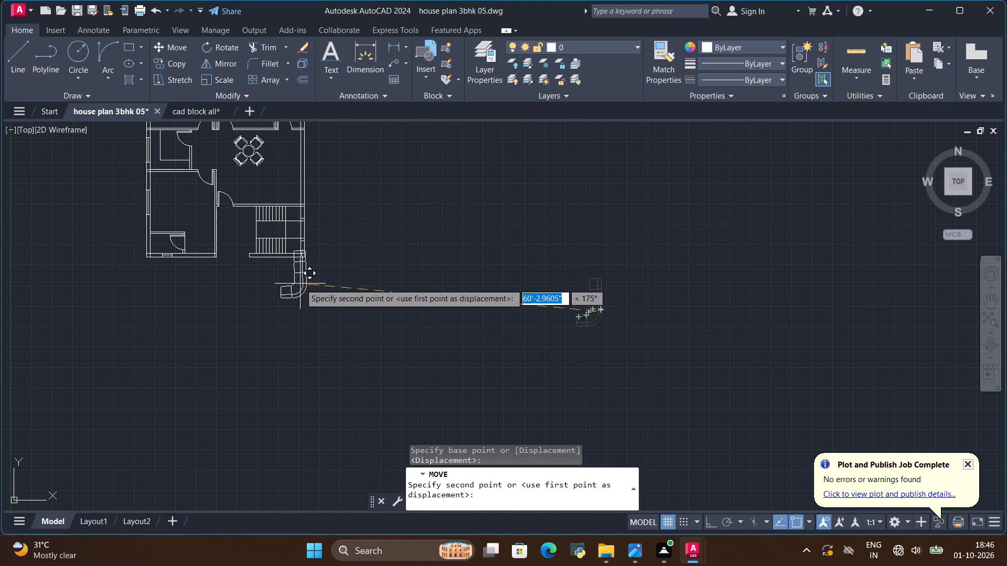
scroll(304, 286, down, 2)
scroll(273, 235, up, 3)
scroll(315, 252, up, 1)
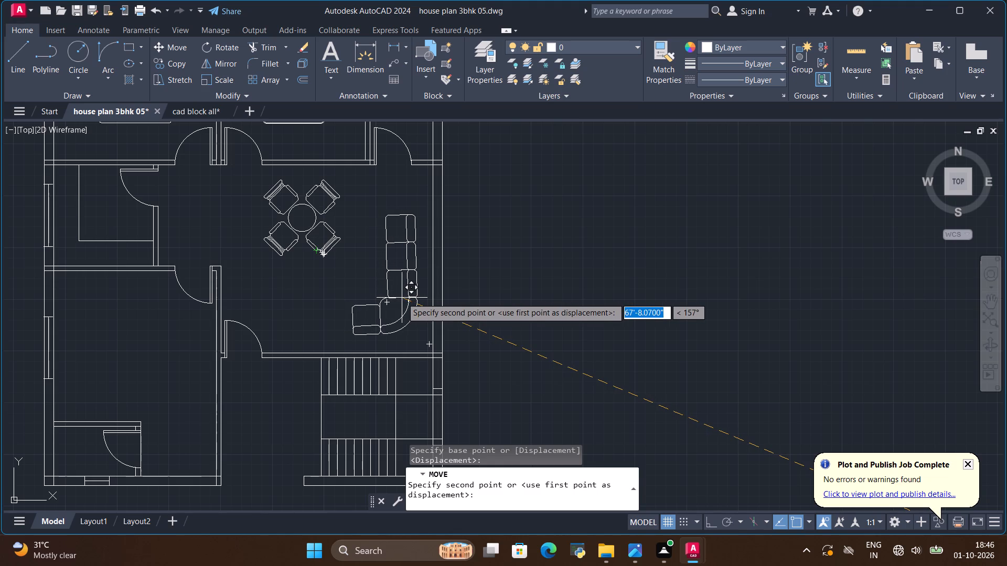
click(402, 298)
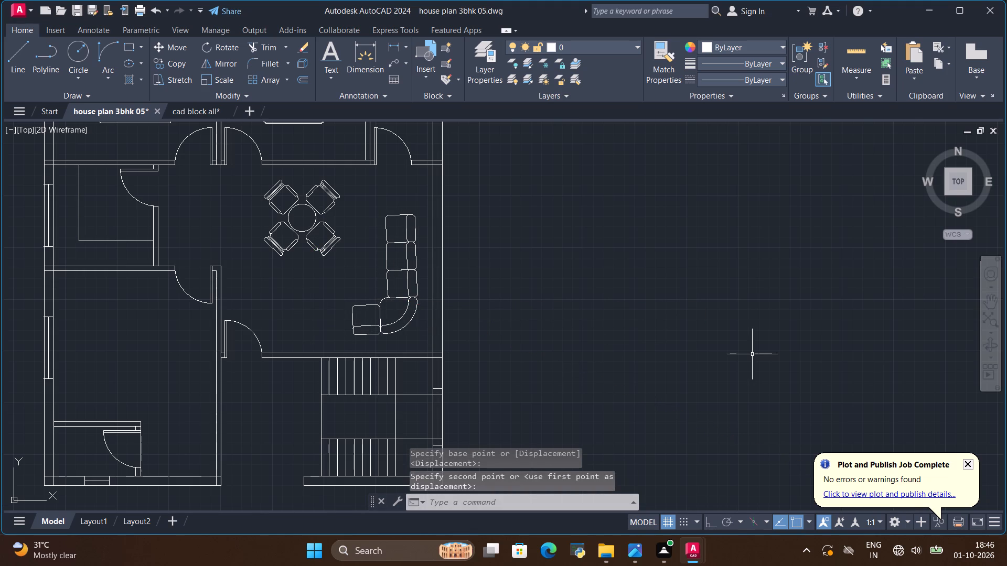
Compare the floor plan with the hand-drawn reference image to check the furniture layout, and return to "house plan 3bhk 05".
scroll(753, 354, down, 1)
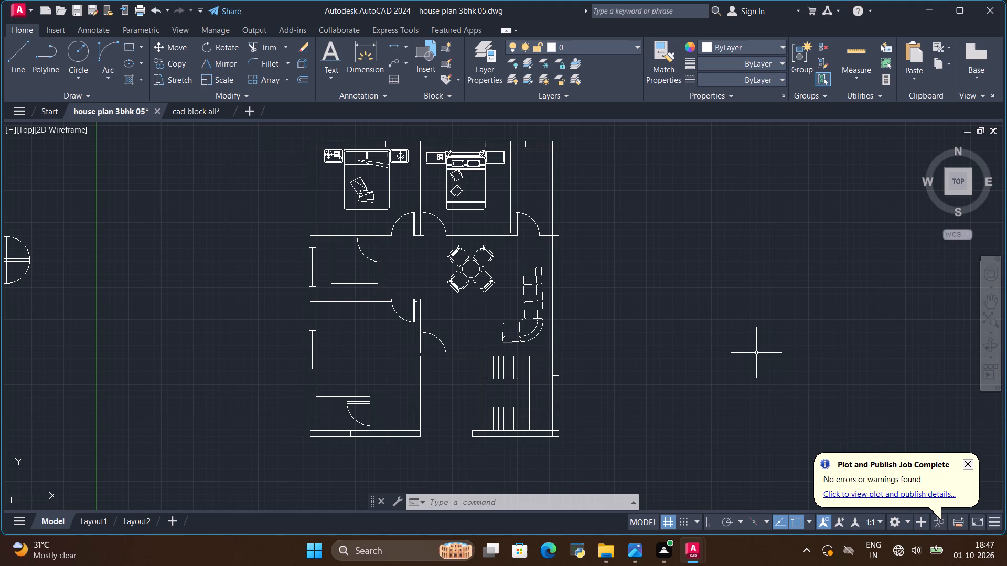
scroll(752, 367, up, 1)
scroll(547, 325, down, 1)
scroll(501, 295, down, 1)
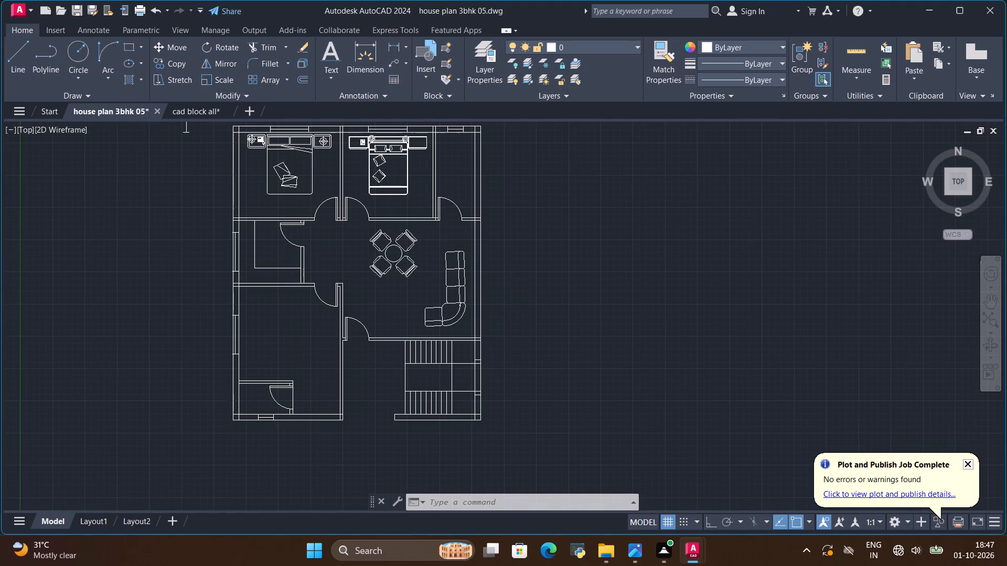
key(alt+Tab)
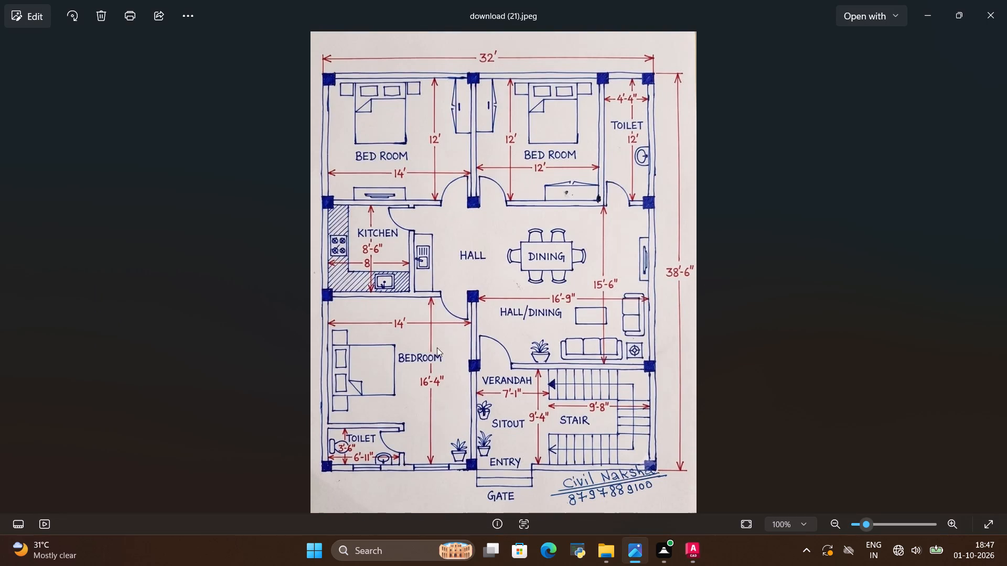
key(alt+Tab)
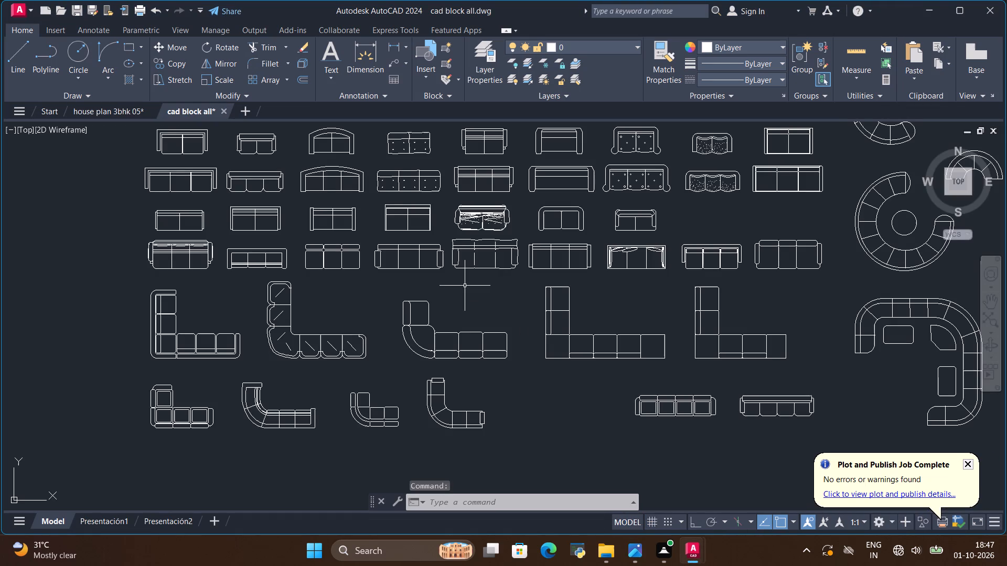
click(125, 109)
Copy the bed block from the upper middle bedroom into the empty space to the right of the floor plan.
scroll(246, 228, down, 1)
scroll(319, 209, up, 1)
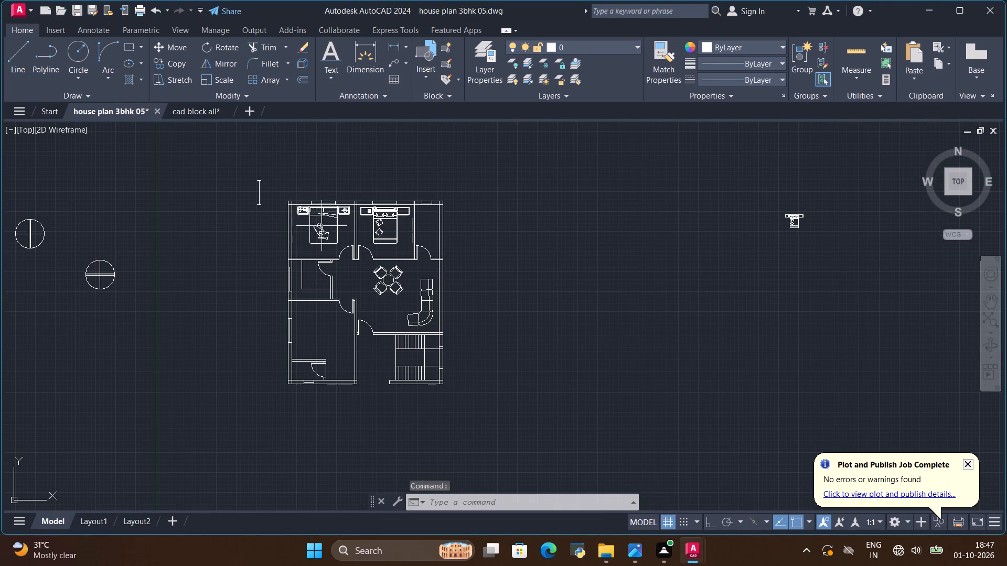
scroll(319, 215, up, 1)
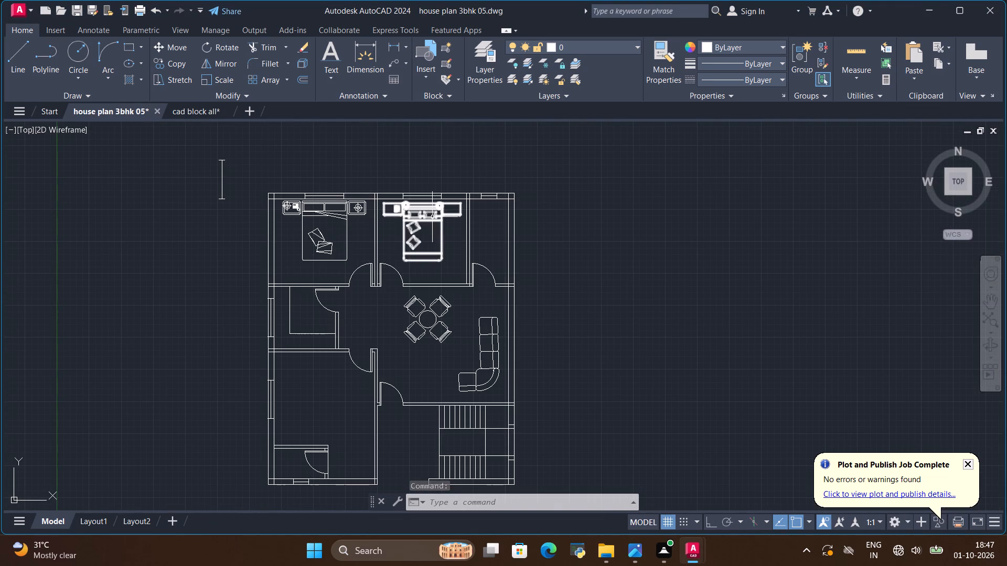
click(433, 217)
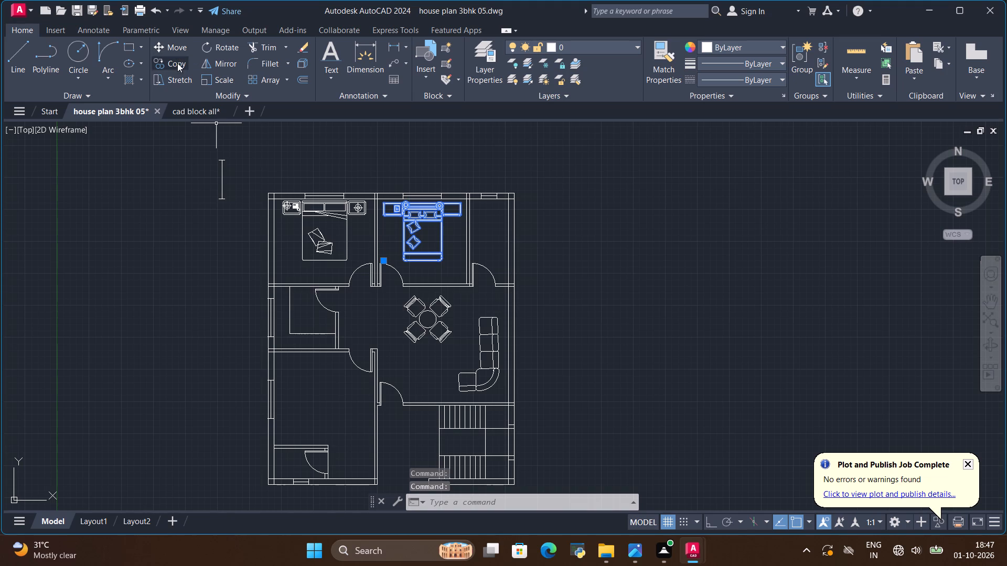
click(178, 63)
click(402, 205)
click(670, 262)
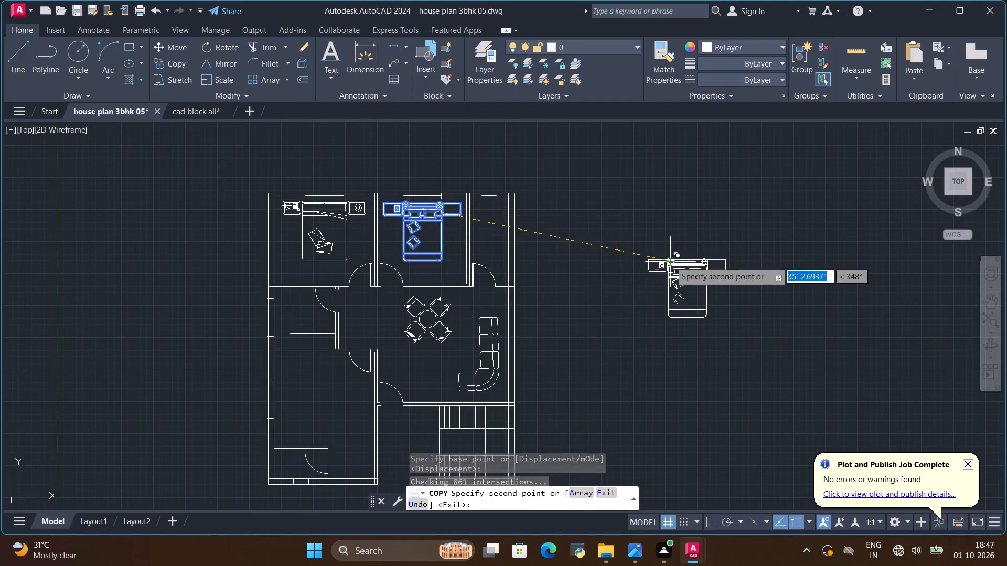
key(Escape)
Rotate the copied bed about 90° counterclockwise so its headboard and side tables face left.
click(693, 278)
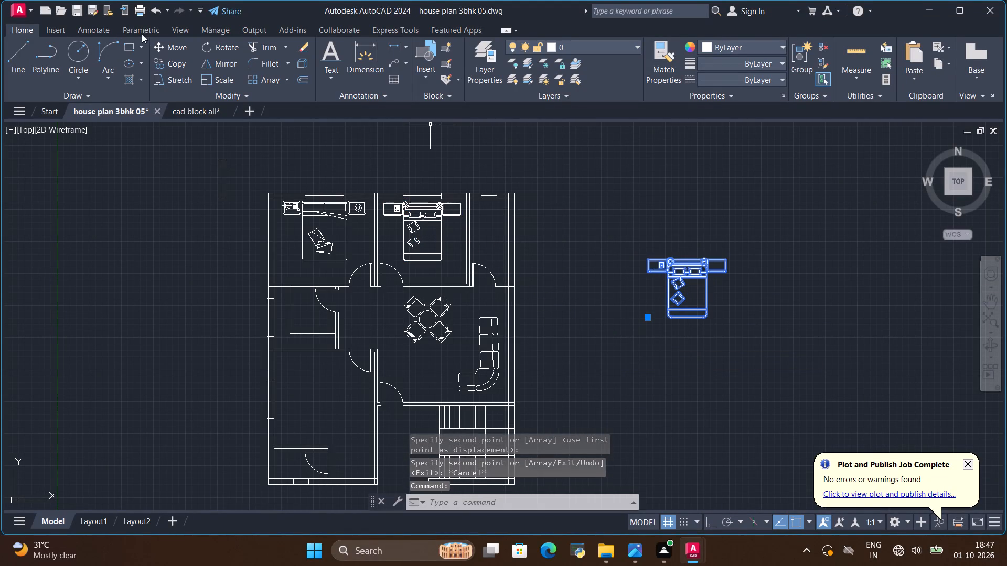
click(221, 45)
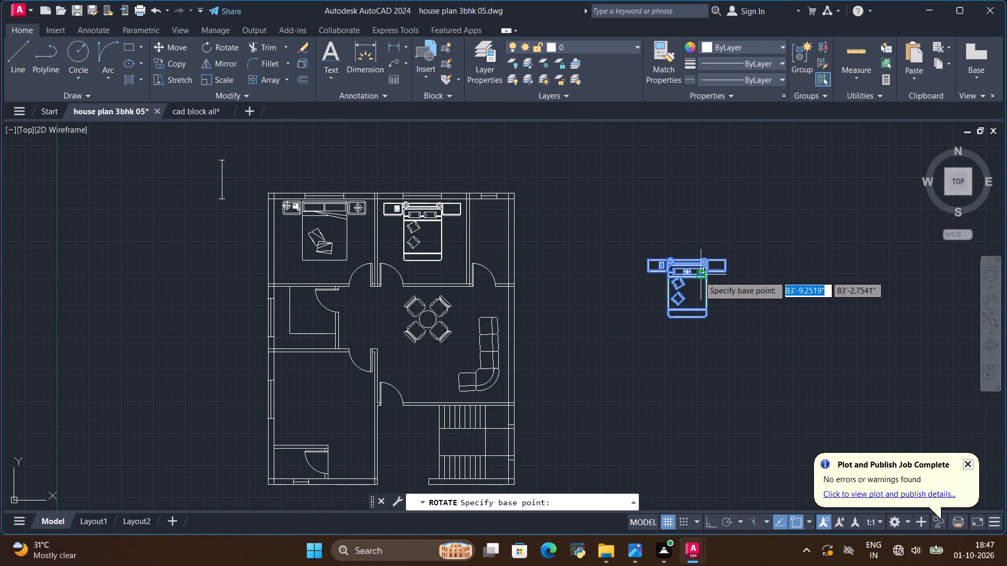
click(699, 276)
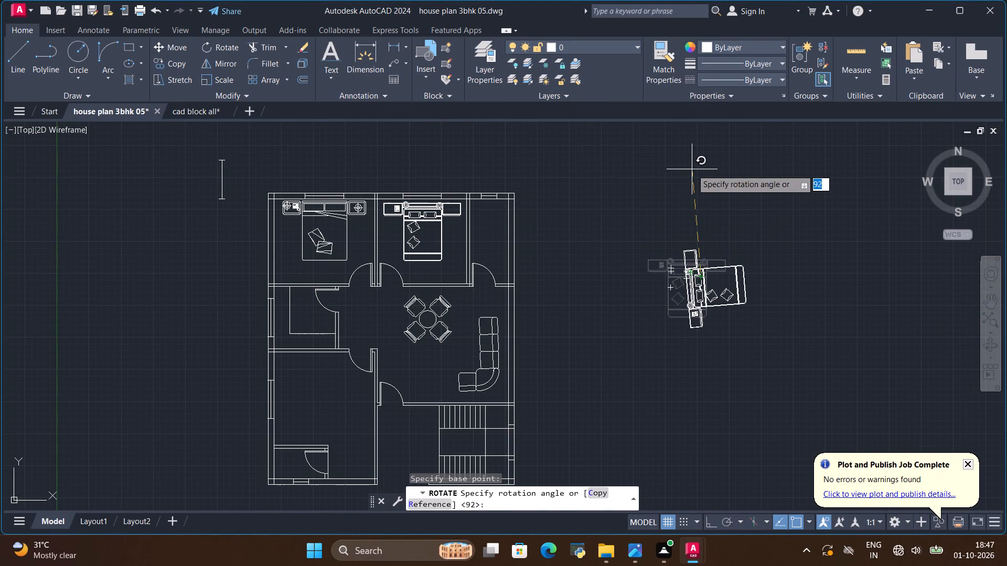
click(697, 168)
key(space)
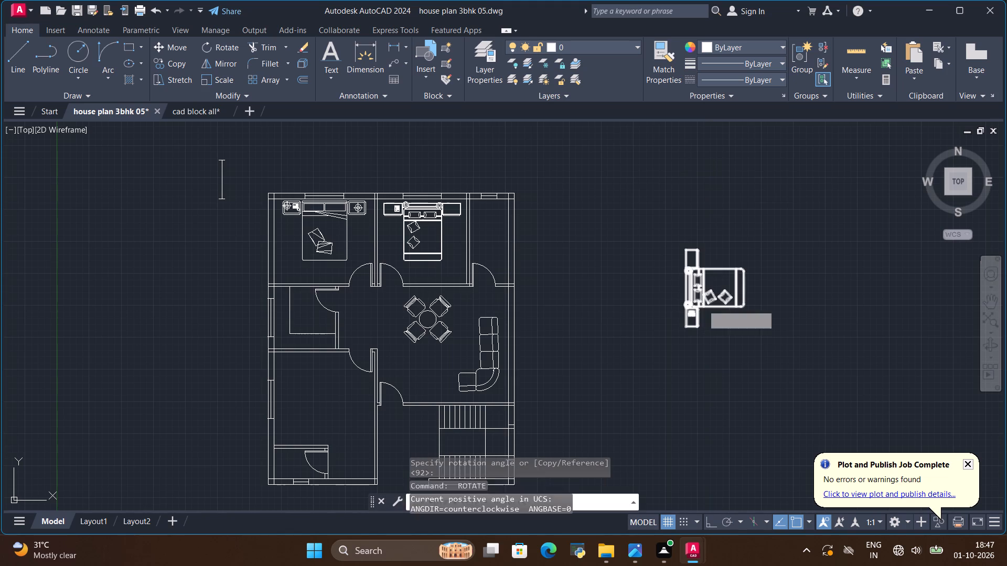
key(space)
Move the rotated bed into the lower left bedroom, with its headboard along the left wall above the small toilet.
click(697, 298)
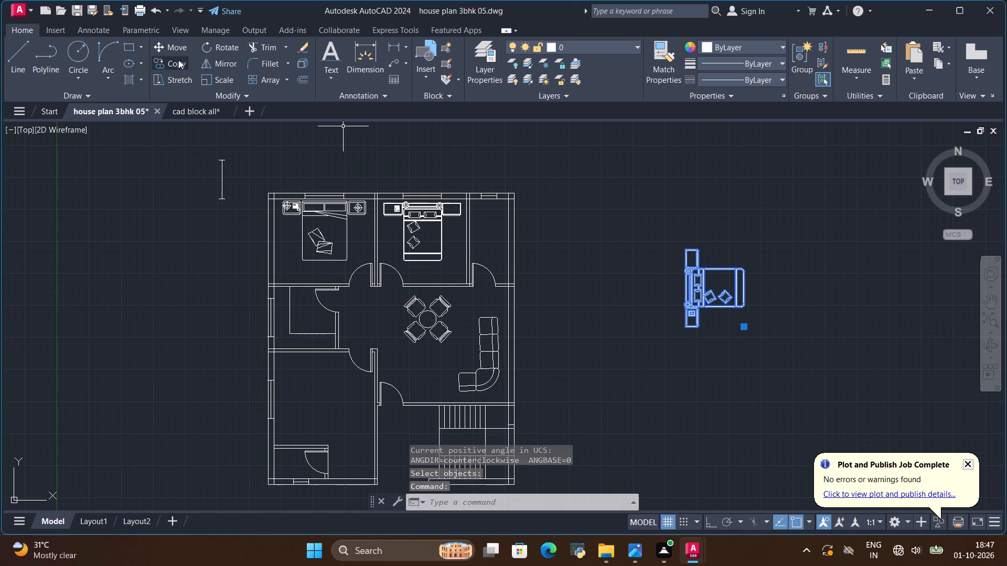
click(174, 45)
click(713, 304)
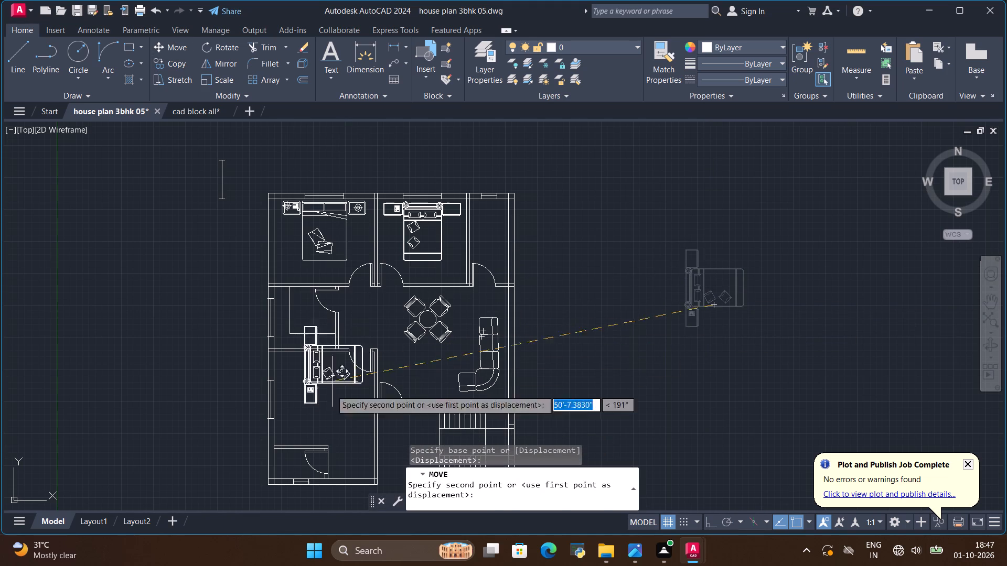
scroll(313, 413, up, 1)
scroll(307, 383, down, 1)
scroll(302, 438, up, 1)
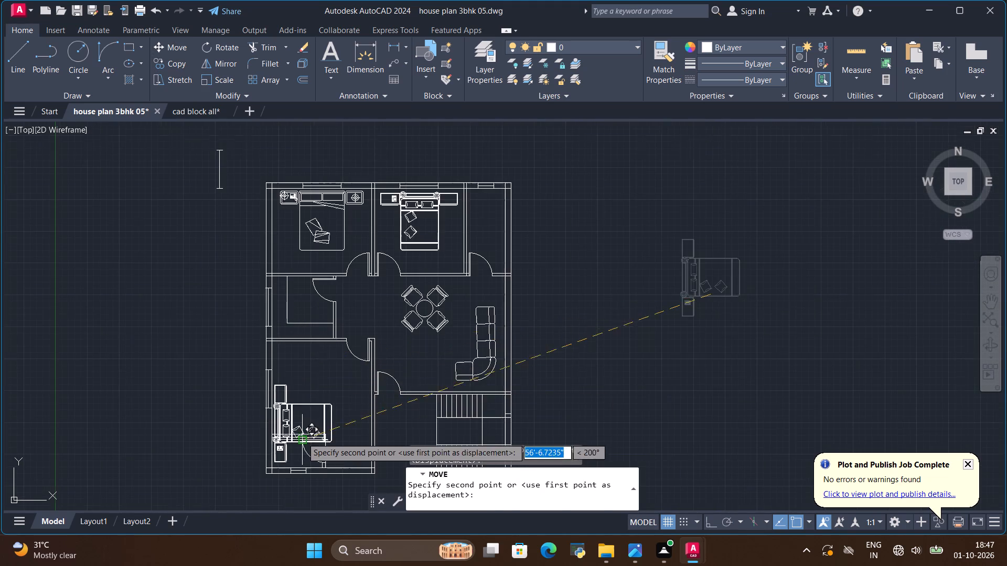
scroll(302, 437, up, 1)
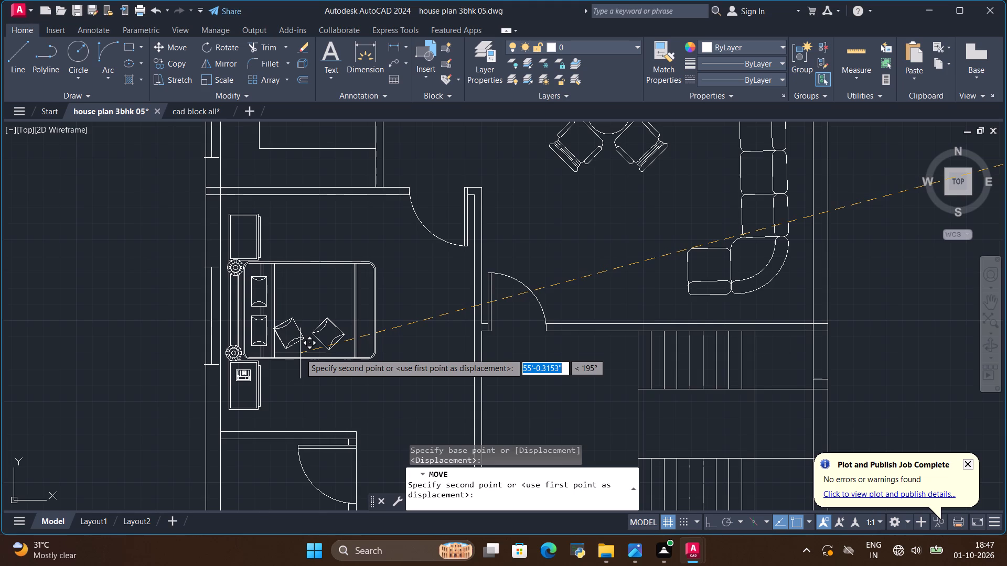
click(300, 353)
scroll(181, 354, down, 2)
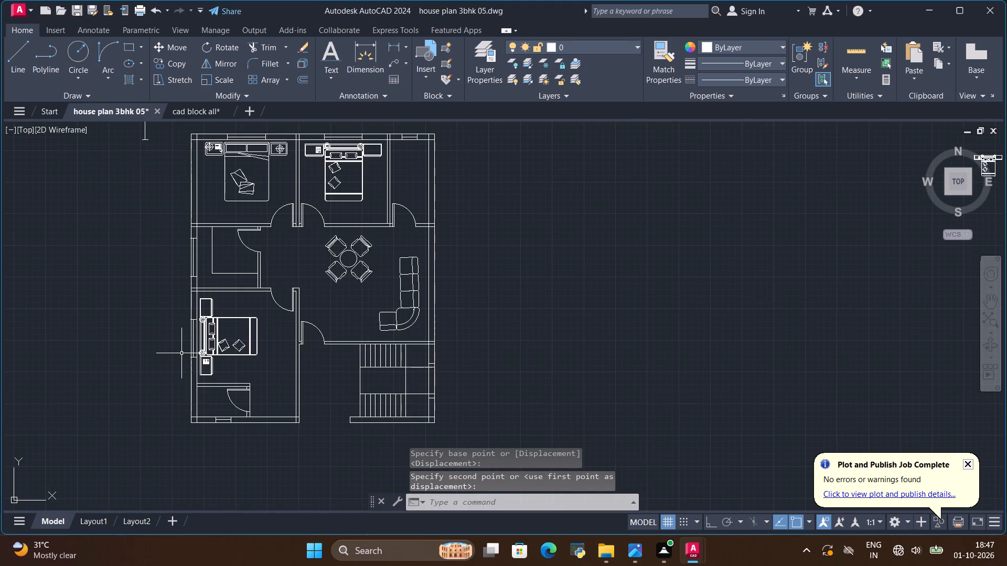
scroll(182, 353, down, 1)
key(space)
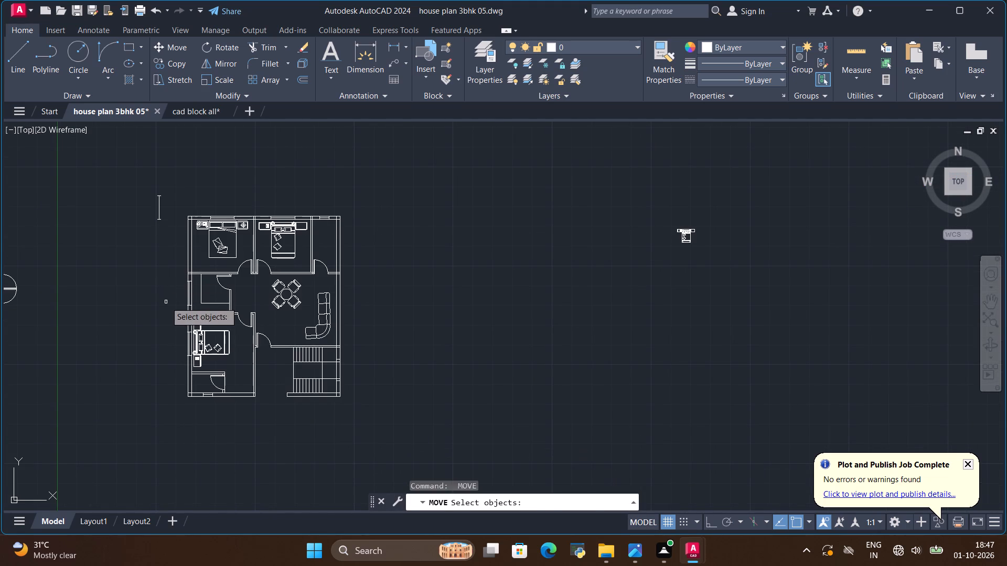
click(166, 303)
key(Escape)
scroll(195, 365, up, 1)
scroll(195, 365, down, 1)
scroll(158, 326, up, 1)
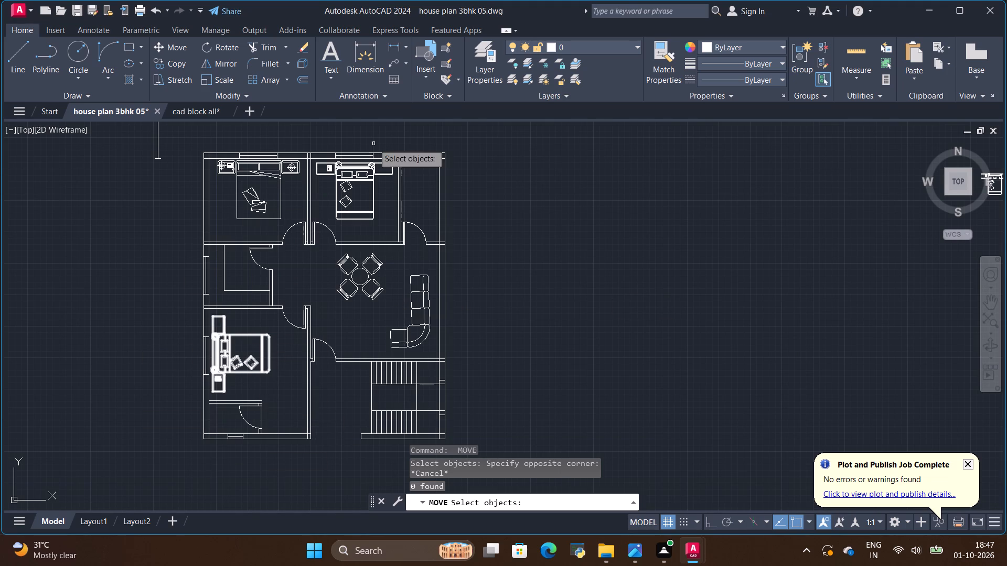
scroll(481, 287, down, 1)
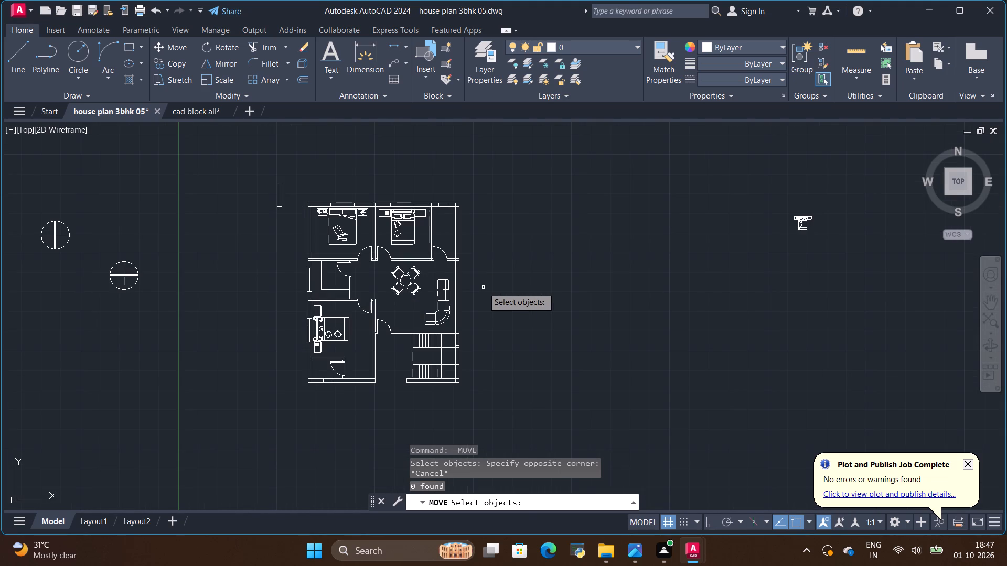
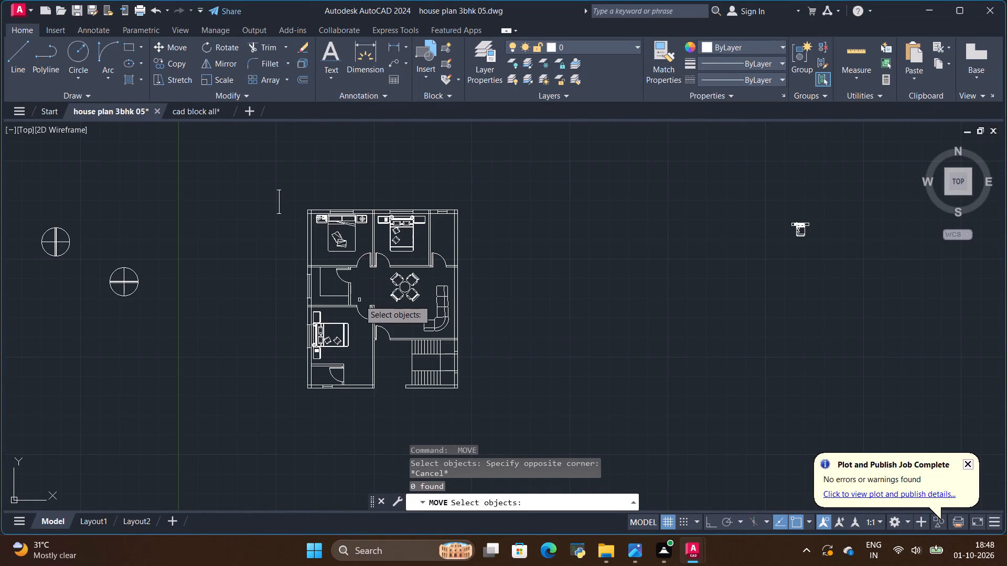
Draw a vertical line along the inner face of the living room's right wall, from the upper partition down to the partition above the stairs.
scroll(359, 300, up, 1)
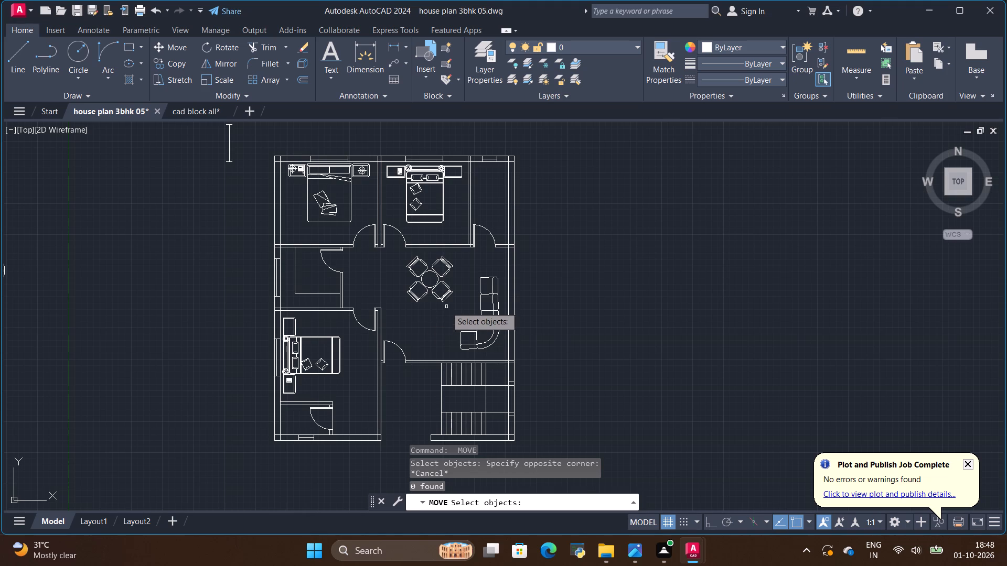
scroll(388, 215, up, 1)
scroll(427, 260, down, 1)
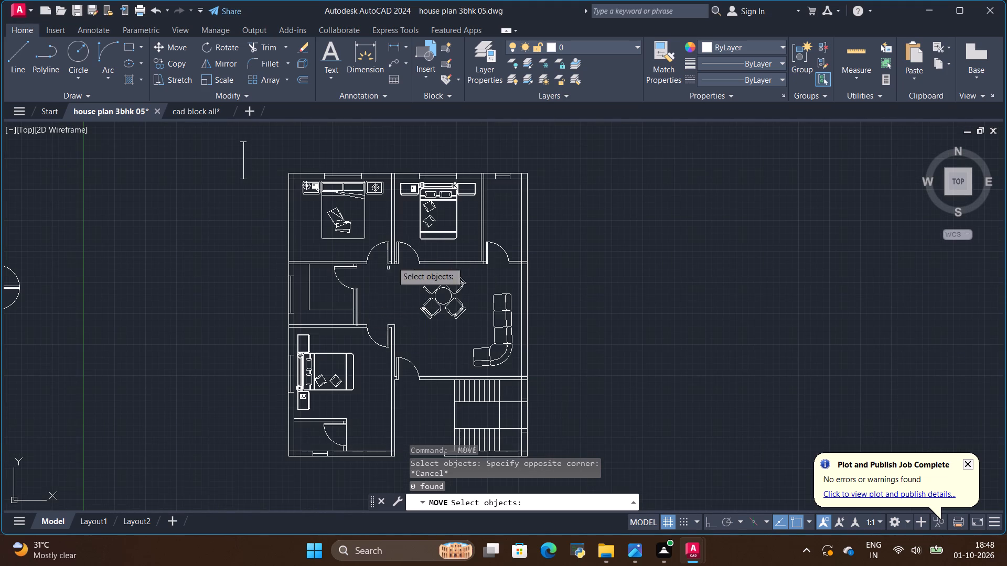
scroll(401, 247, down, 1)
scroll(466, 297, up, 1)
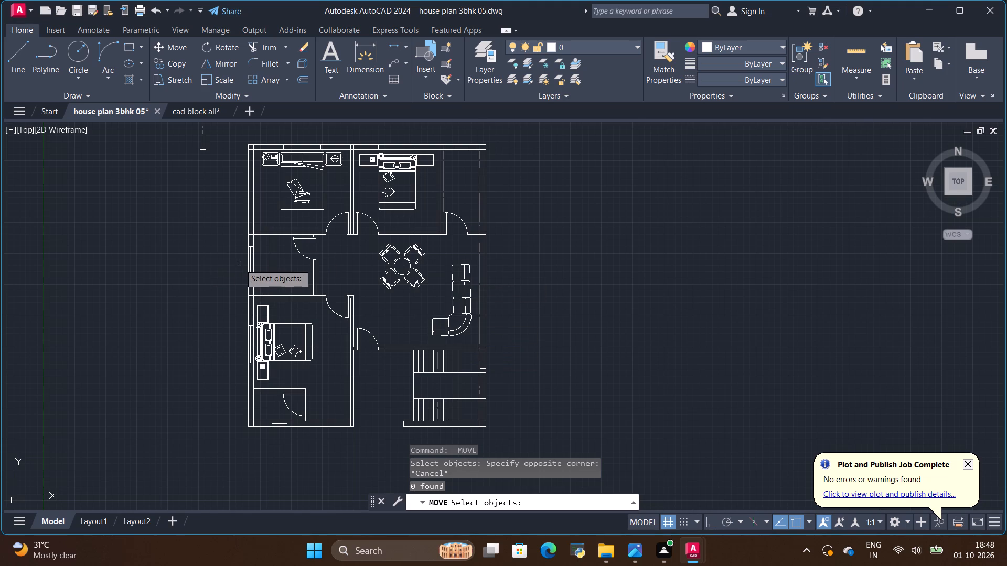
scroll(240, 264, up, 1)
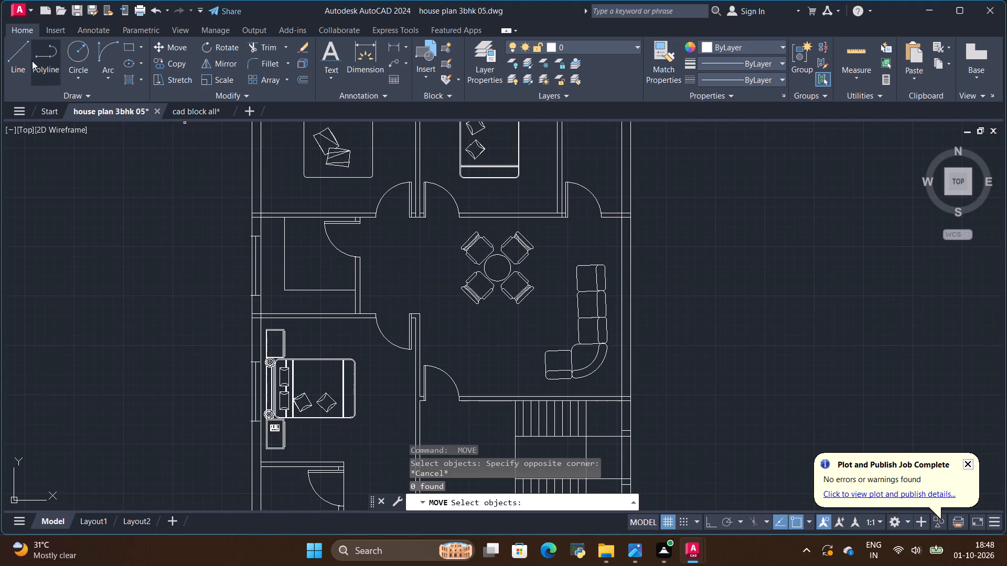
click(13, 55)
click(619, 219)
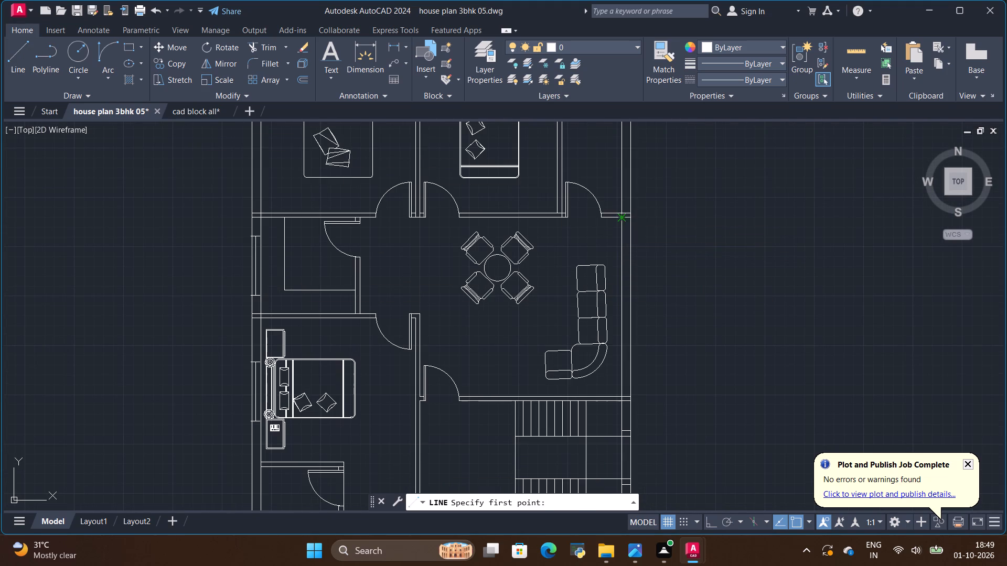
click(619, 395)
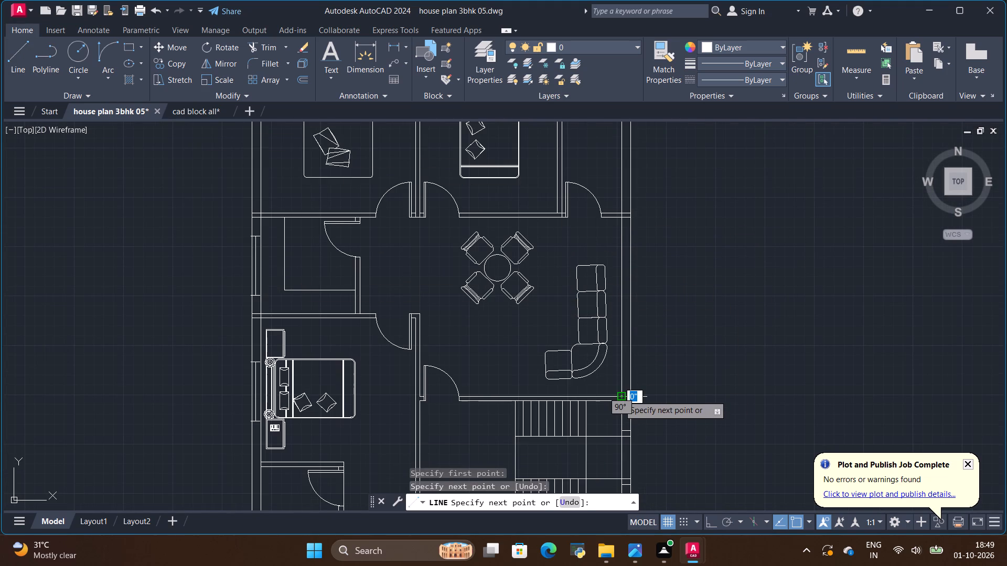
key(space)
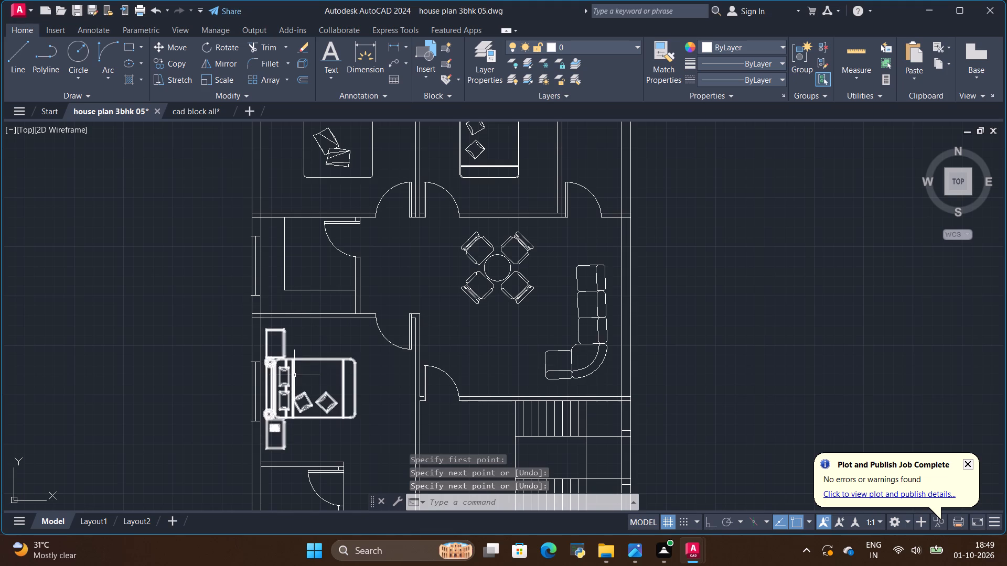
Copy the left wall window of the middle left room onto the living room's right wall, beside the sofa.
click(256, 249)
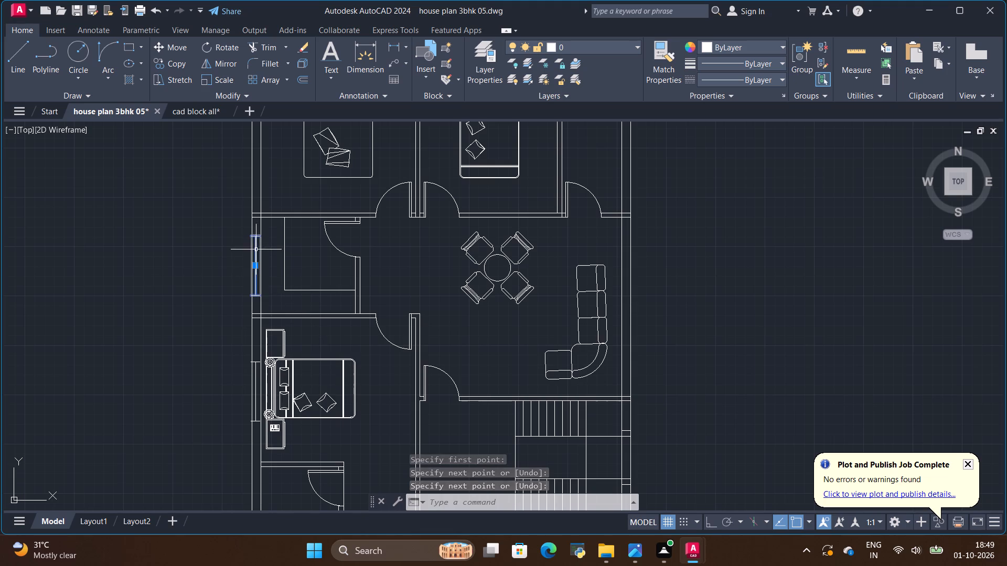
click(186, 63)
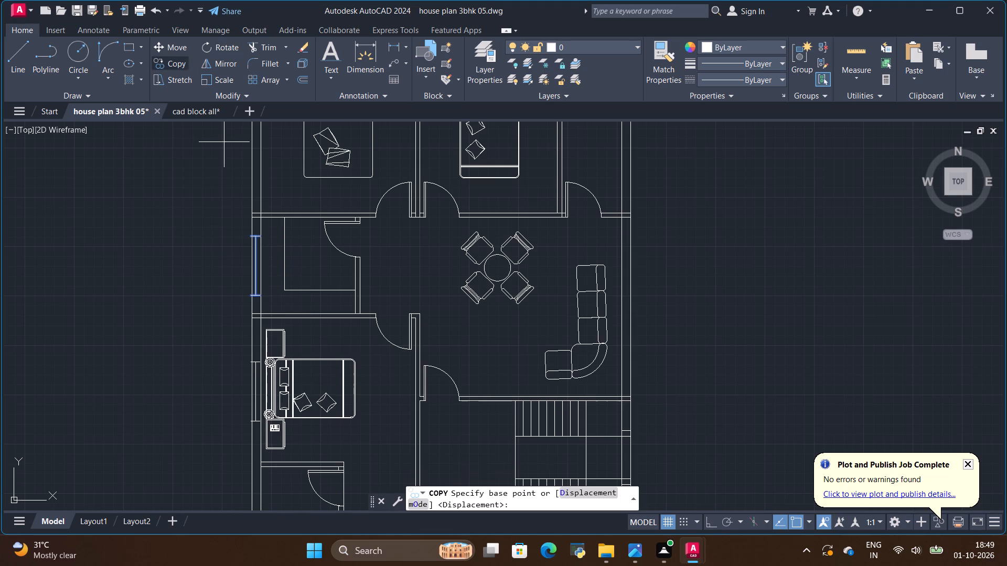
scroll(245, 276, up, 1)
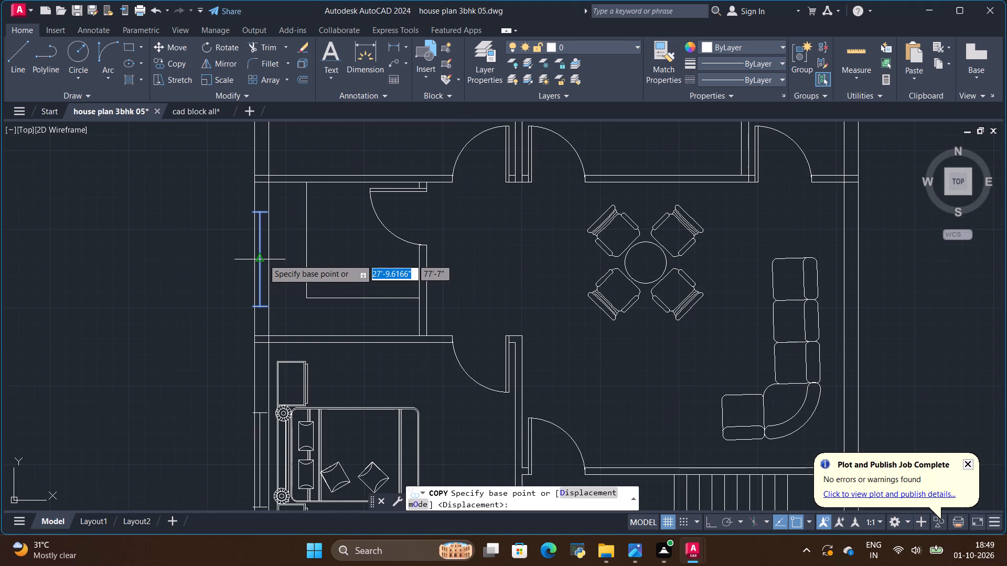
click(262, 258)
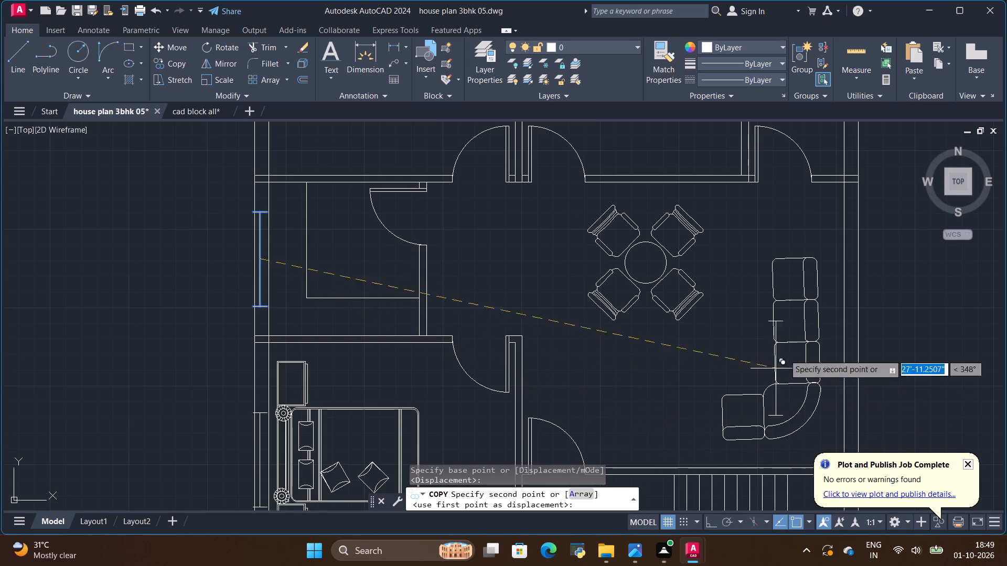
click(851, 315)
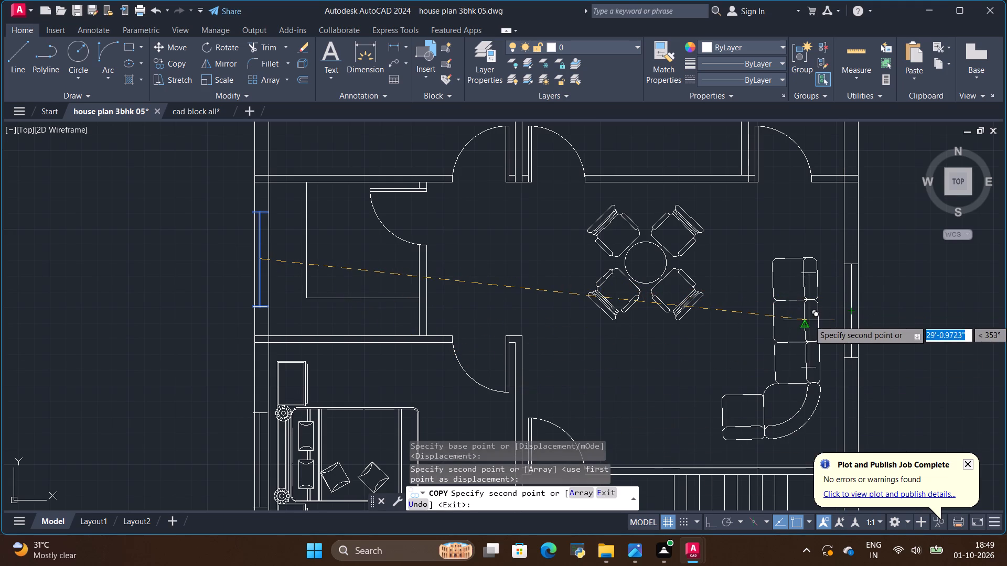
key(Escape)
In the "cad block all" drawing, copy the tapered toilet block, fifth in the fourth row of toilets, to the clipboard.
scroll(531, 272, down, 1)
scroll(783, 315, up, 1)
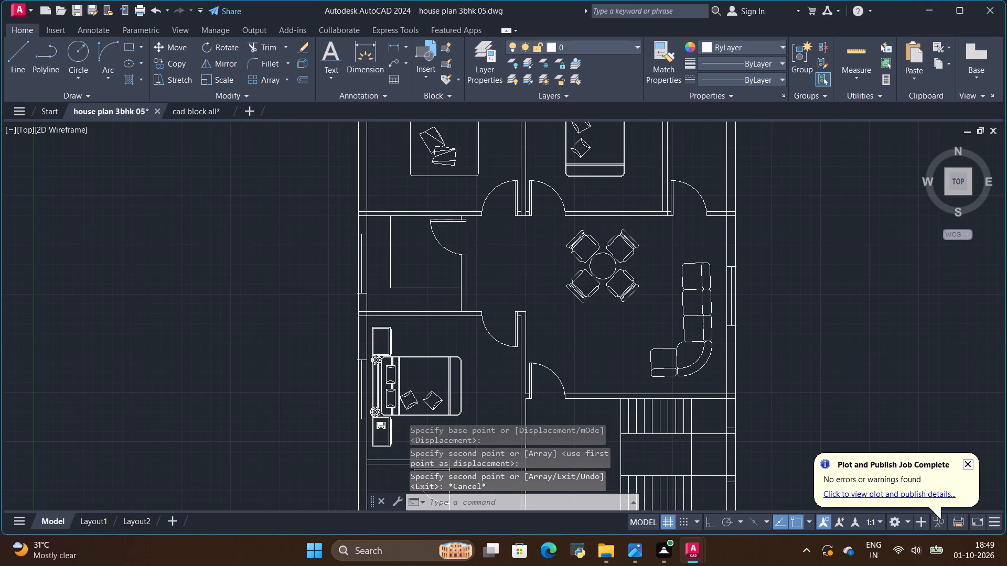
scroll(736, 276, down, 1)
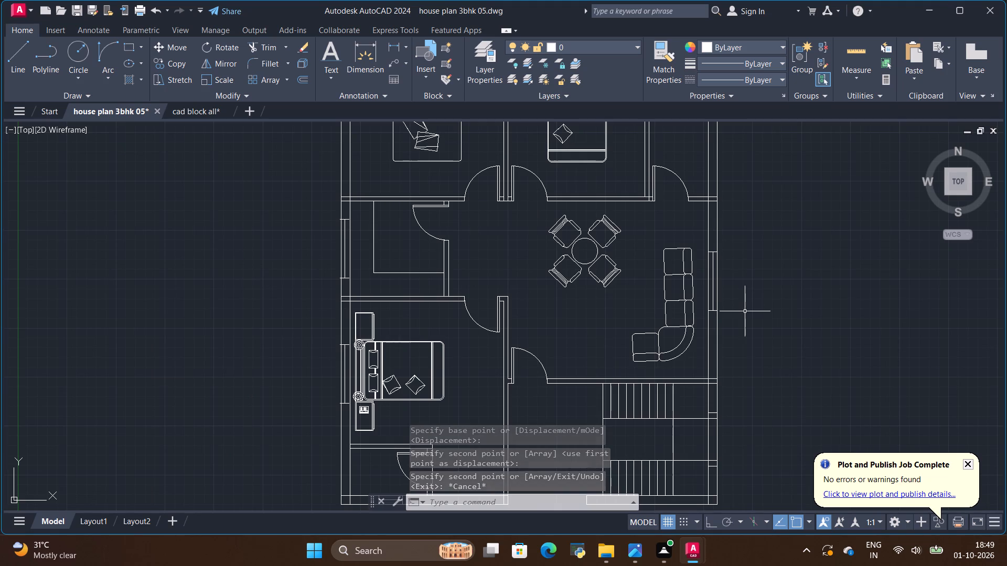
scroll(540, 267, down, 1)
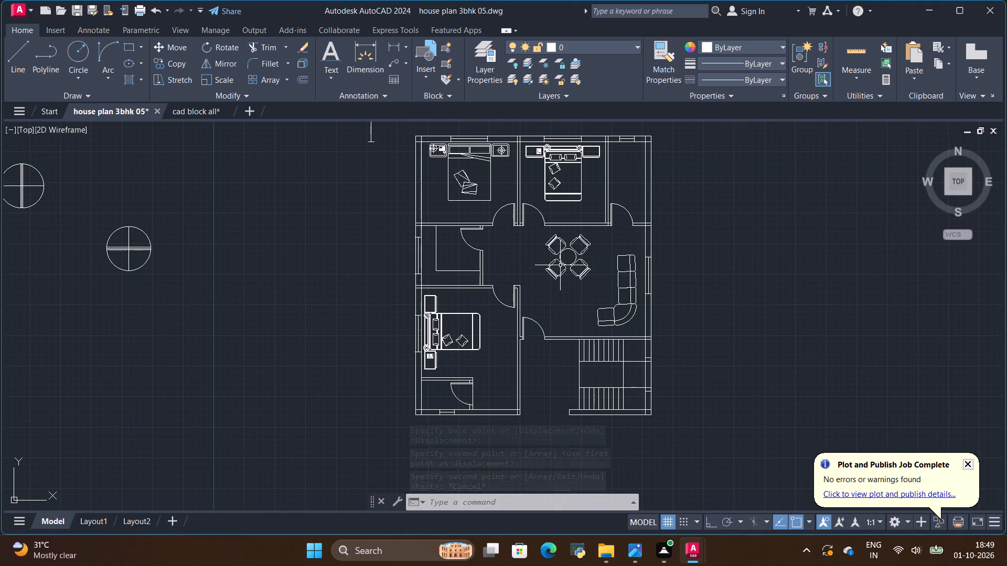
scroll(565, 251, down, 1)
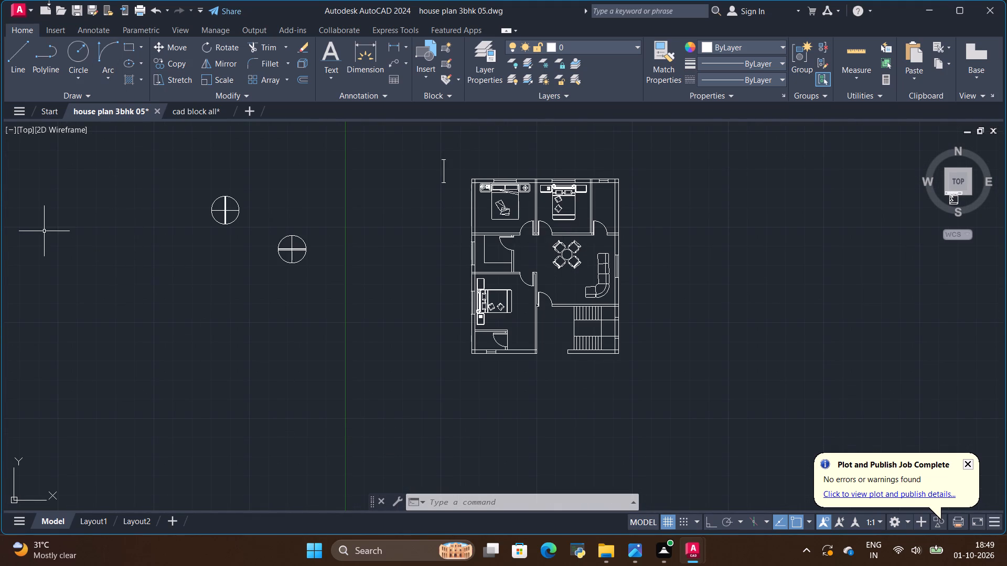
click(174, 107)
scroll(314, 206, down, 2)
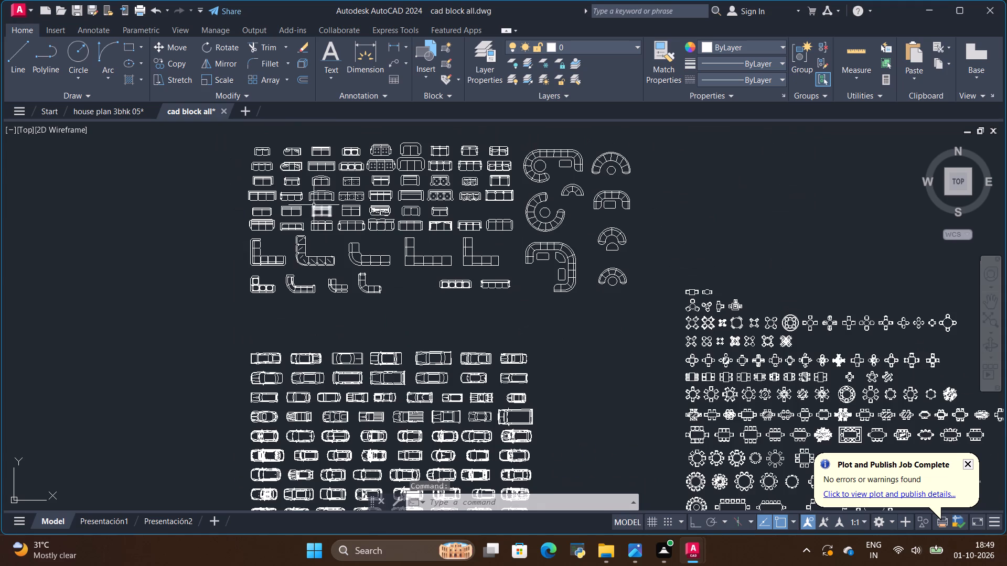
scroll(302, 178, down, 2)
scroll(698, 217, up, 2)
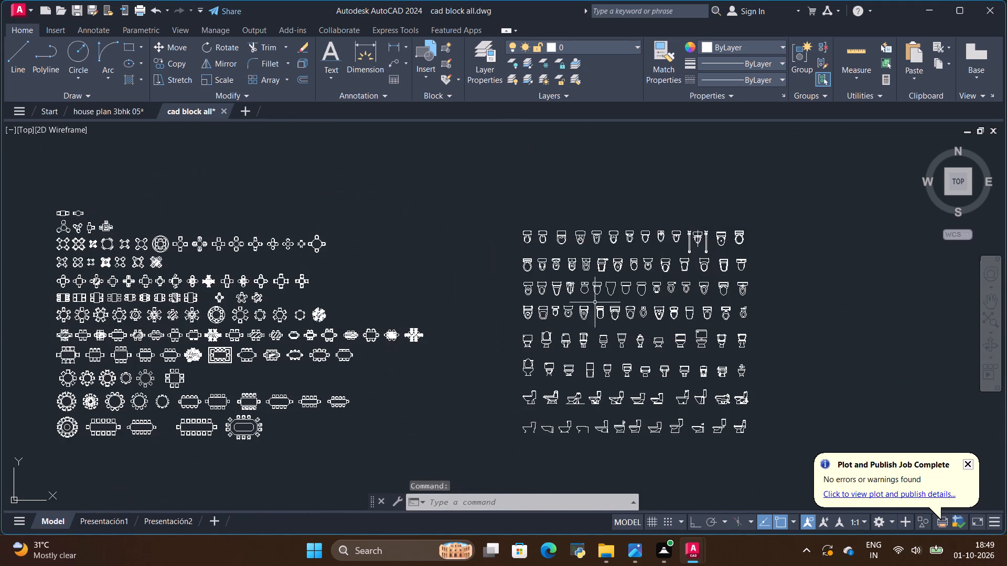
scroll(592, 290, up, 4)
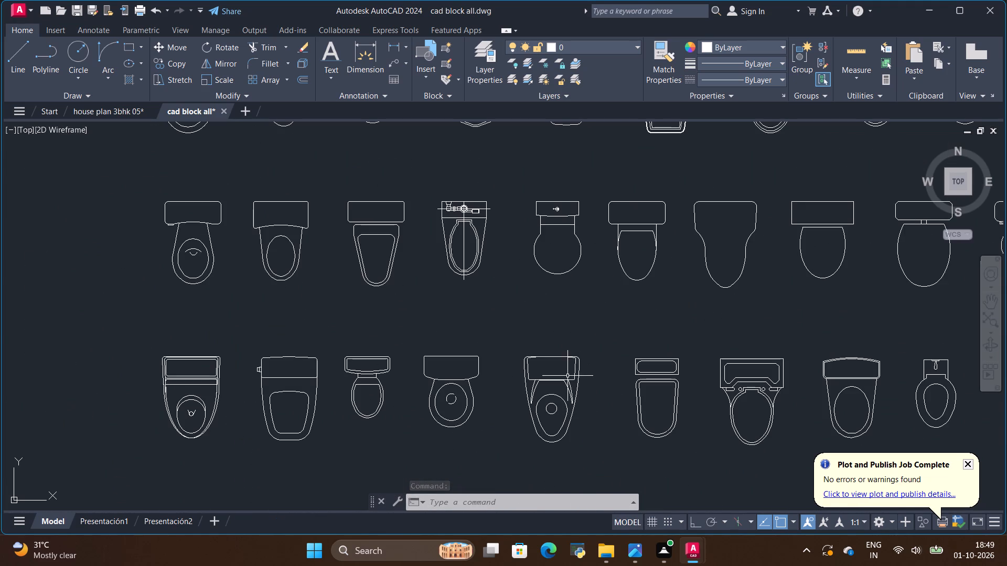
click(567, 382)
key(ctrl+c)
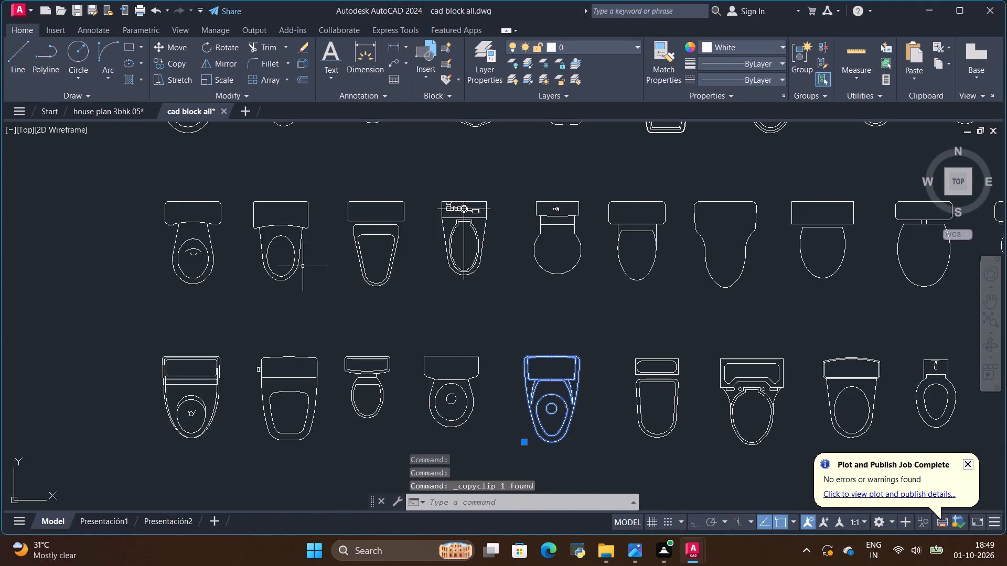
Switch to "house plan 3bhk 05" and paste the toilet block in the empty space above and to the right of the floor plan.
click(90, 114)
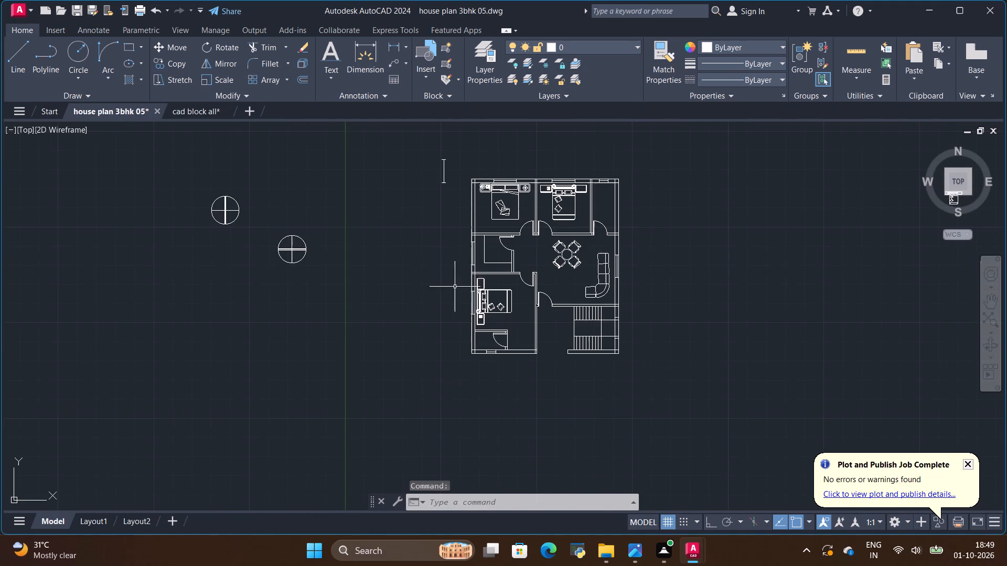
scroll(640, 314, down, 3)
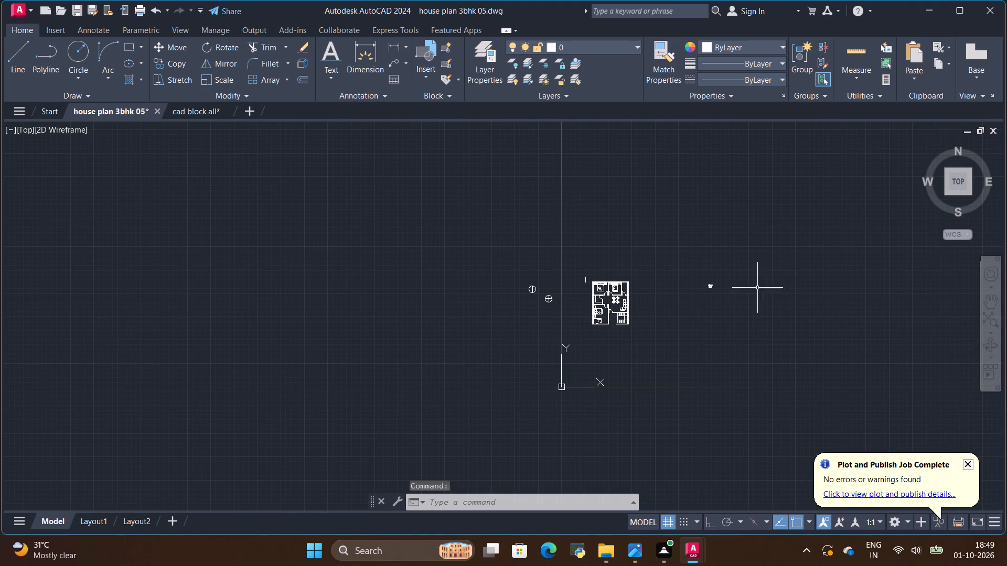
click(639, 238)
key(ctrl+v)
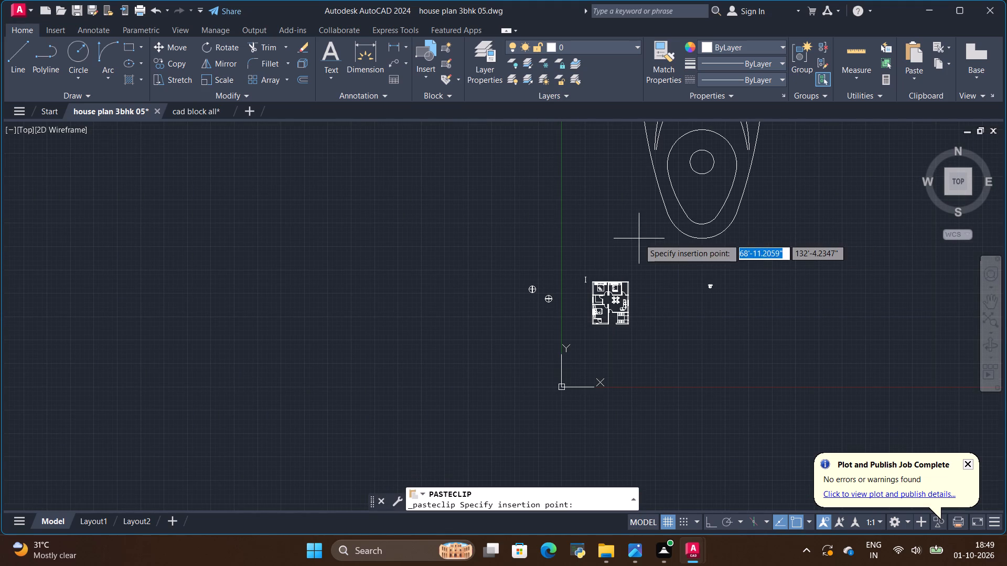
click(668, 246)
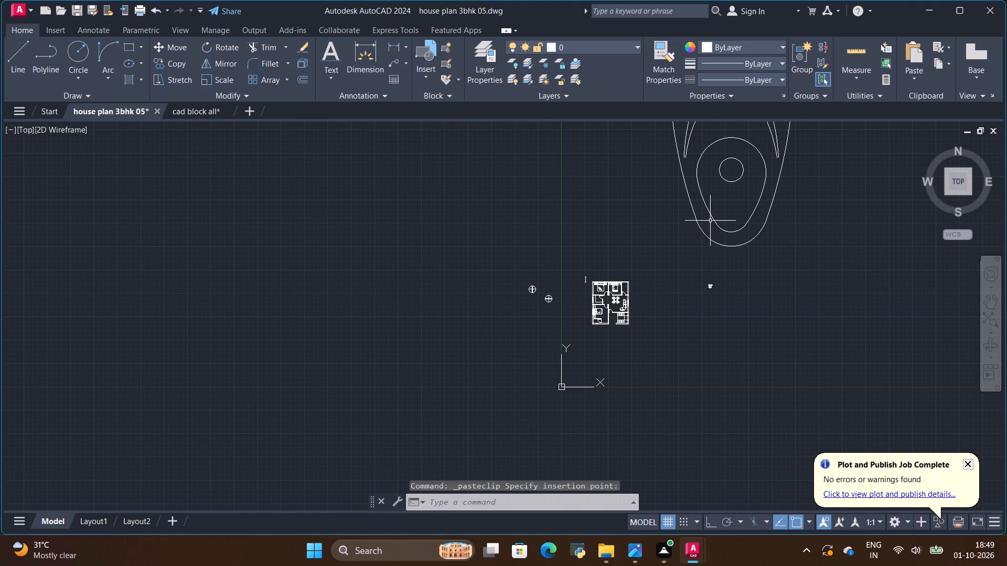
Scale the oversized pasted toilet block down by a factor of about 0.036.
click(712, 219)
click(214, 75)
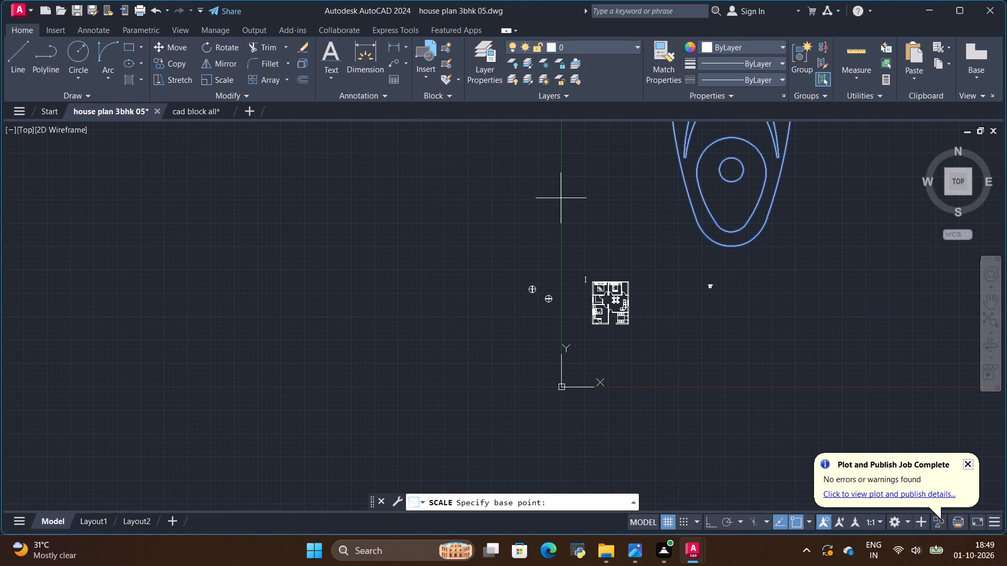
click(698, 222)
scroll(699, 236, up, 1)
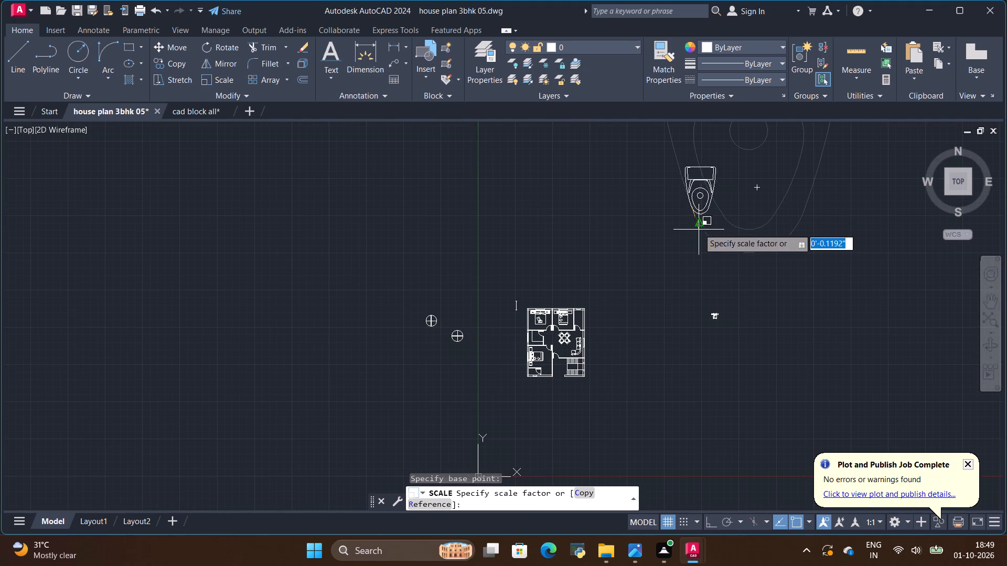
scroll(691, 217, up, 1)
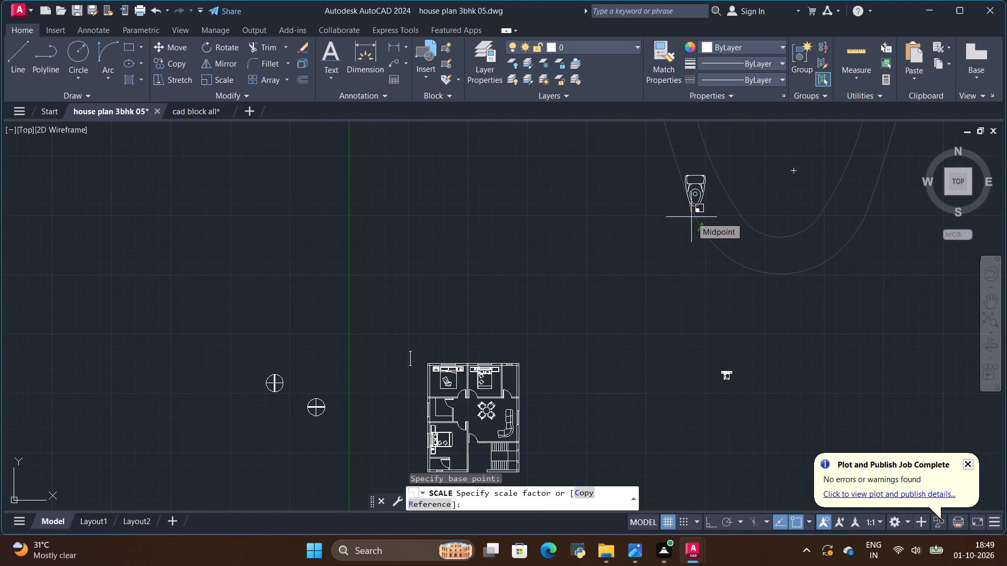
click(691, 214)
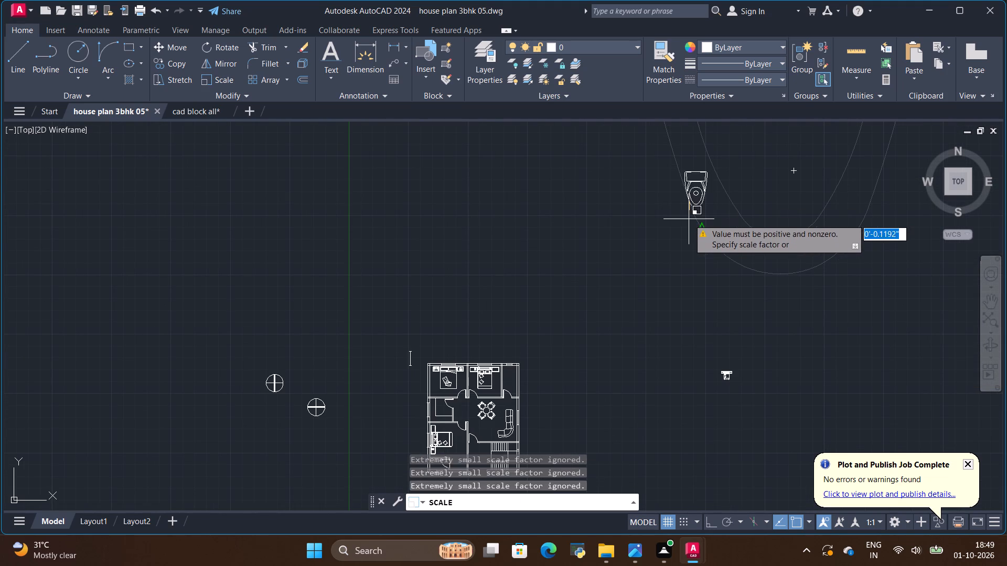
scroll(689, 212, up, 2)
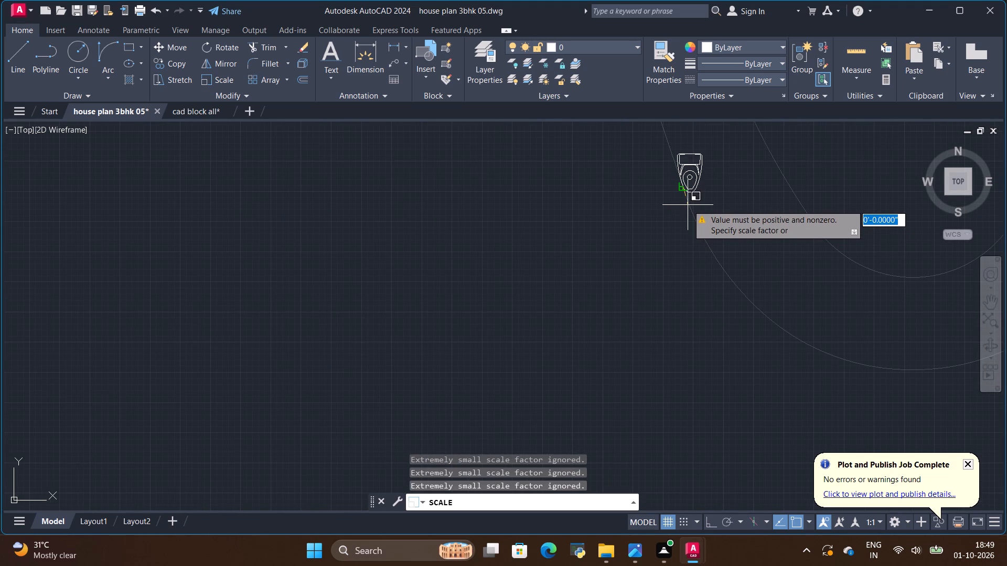
click(688, 205)
click(687, 208)
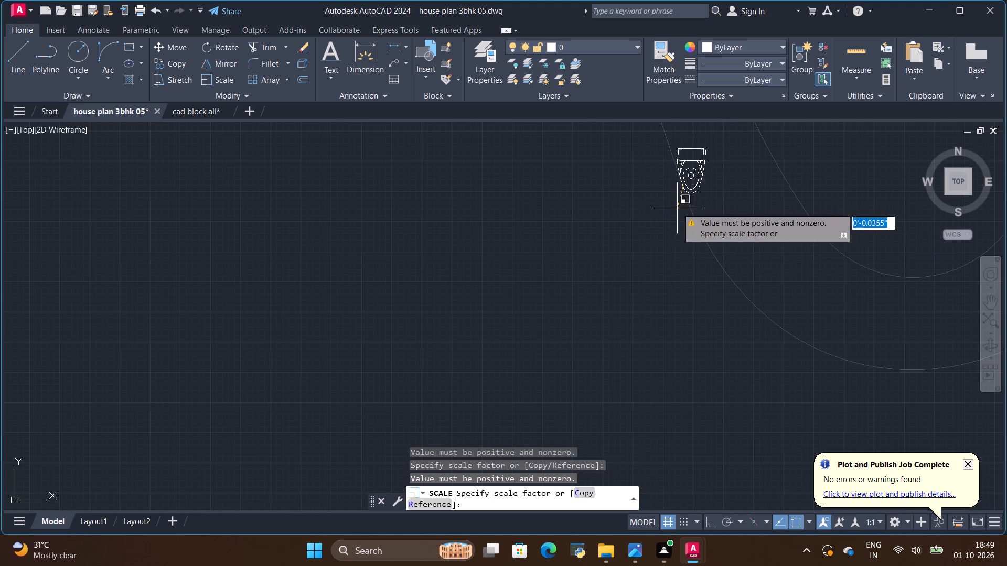
click(677, 208)
Move the scaled toilet block into the narrow upper right room, with its tank just below the window in the top wall.
click(691, 178)
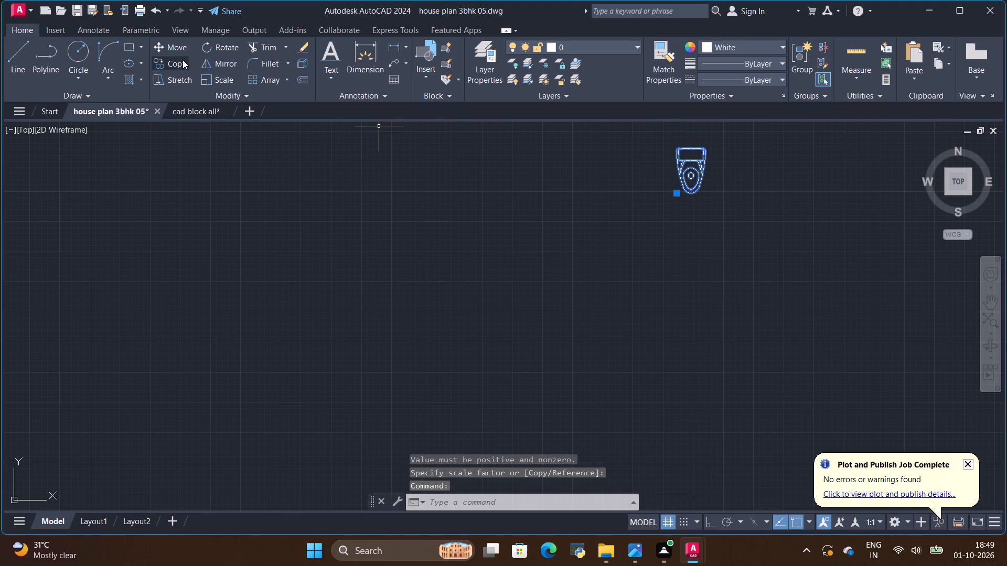
click(174, 42)
click(683, 163)
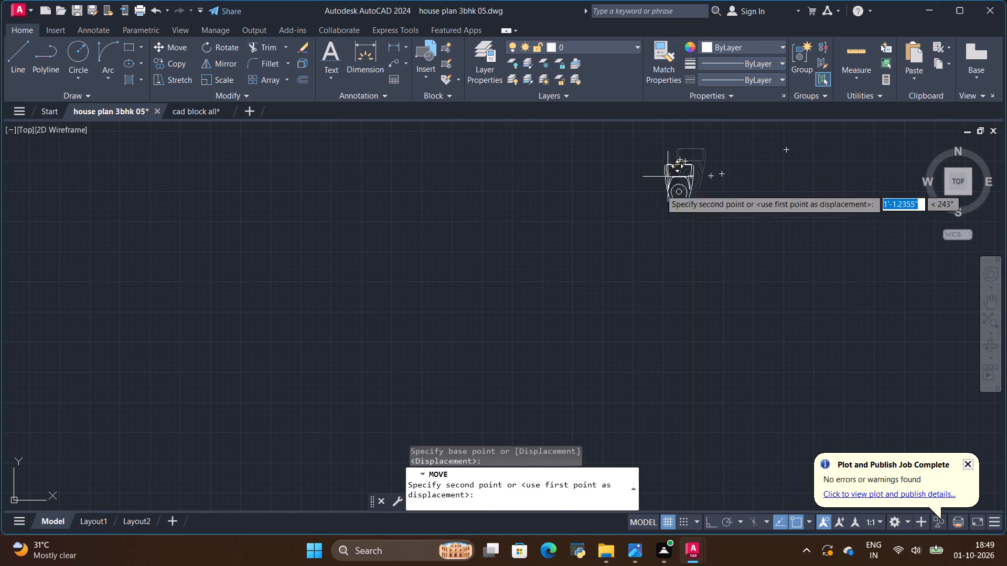
scroll(643, 251, down, 3)
scroll(562, 352, up, 3)
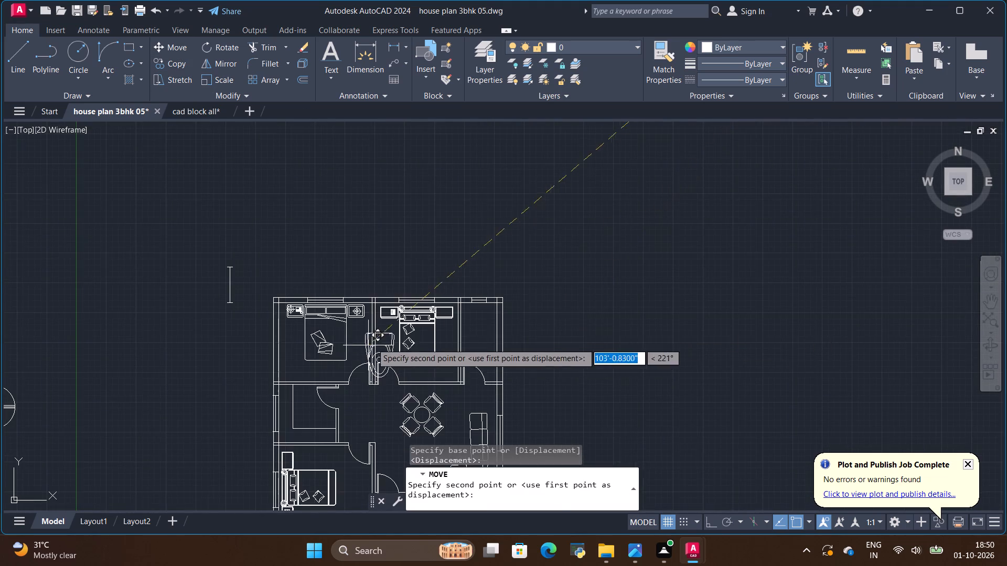
scroll(466, 321, up, 2)
click(462, 321)
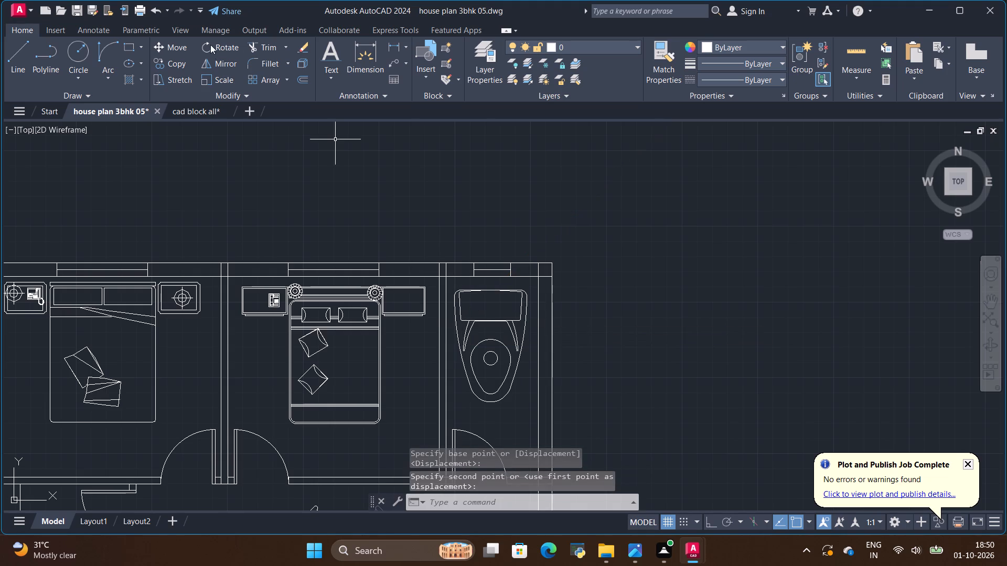
Scale the toilet block in the narrow upper right room down to roughly a third of the room's width.
click(474, 321)
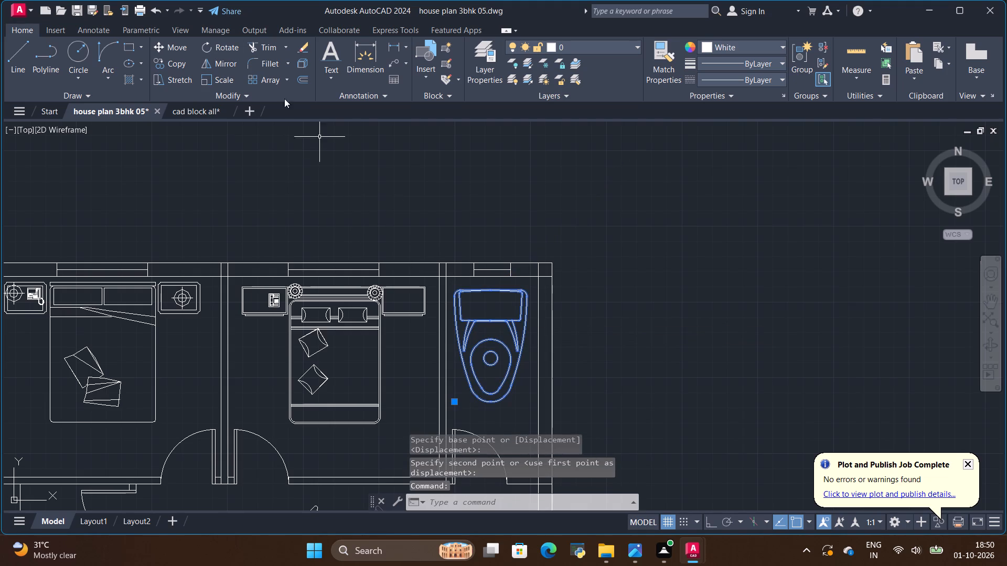
click(227, 80)
click(506, 322)
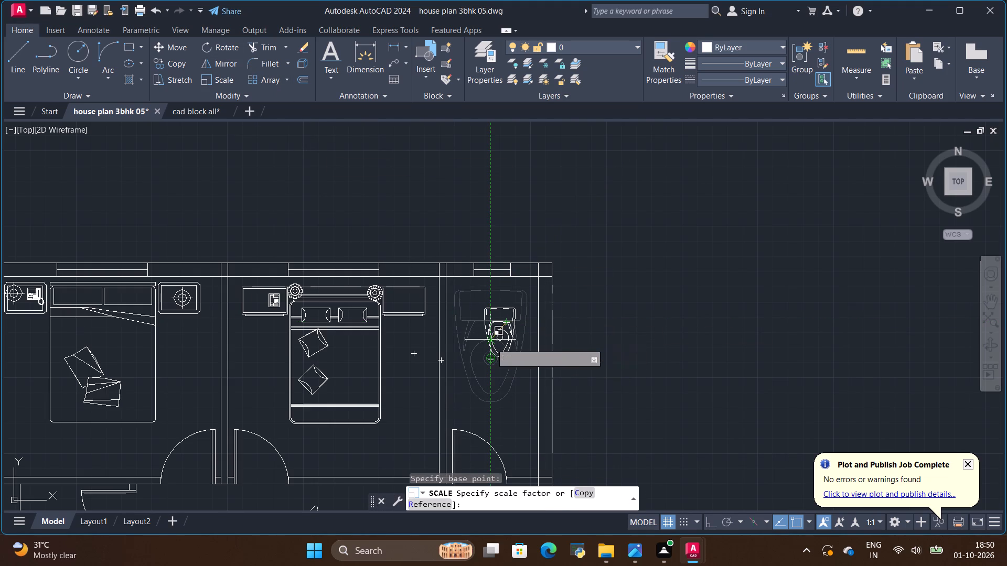
scroll(491, 345, down, 1)
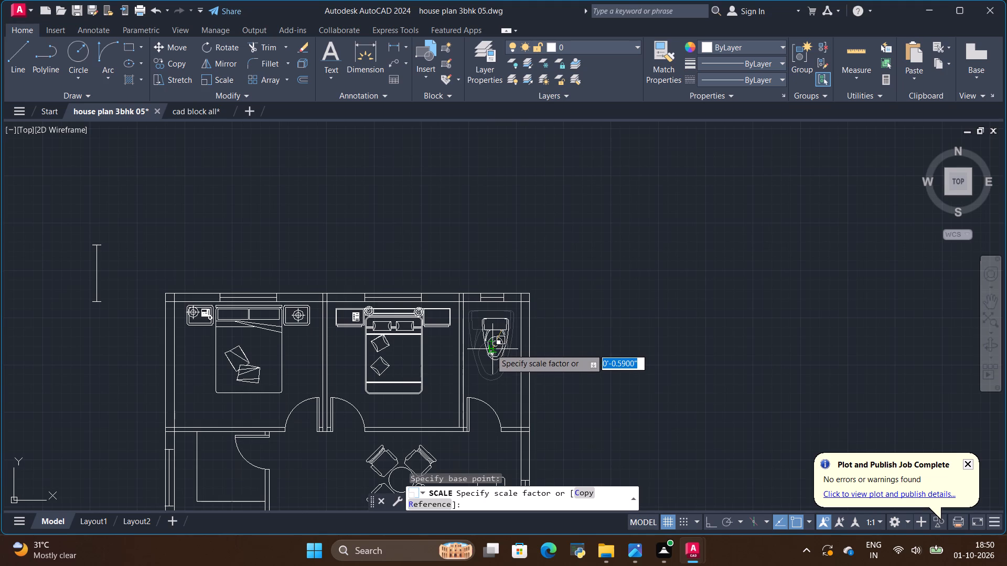
click(492, 341)
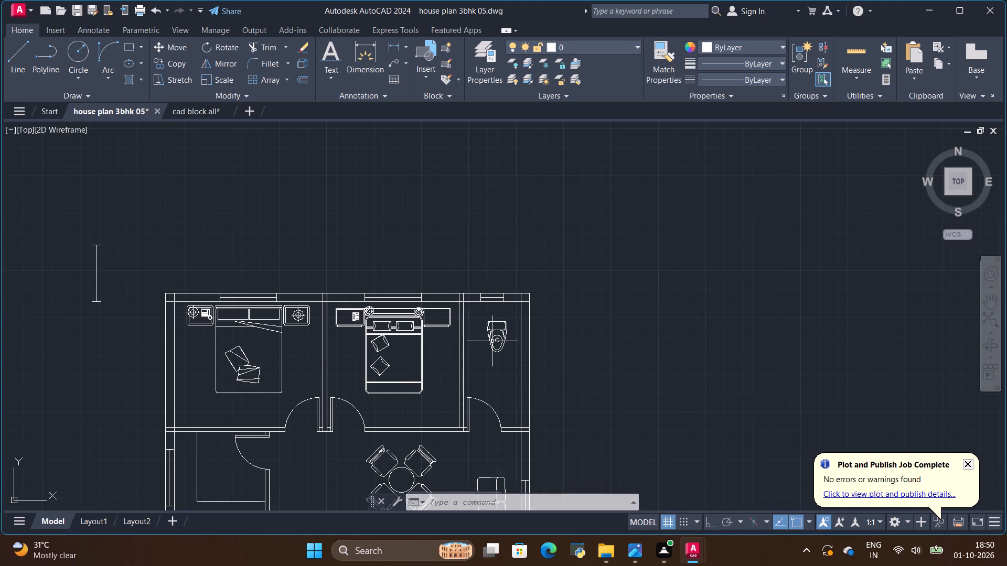
Move the reduced toilet block up so its tank sits against the top wall, centred below the window.
scroll(494, 344, up, 2)
click(501, 310)
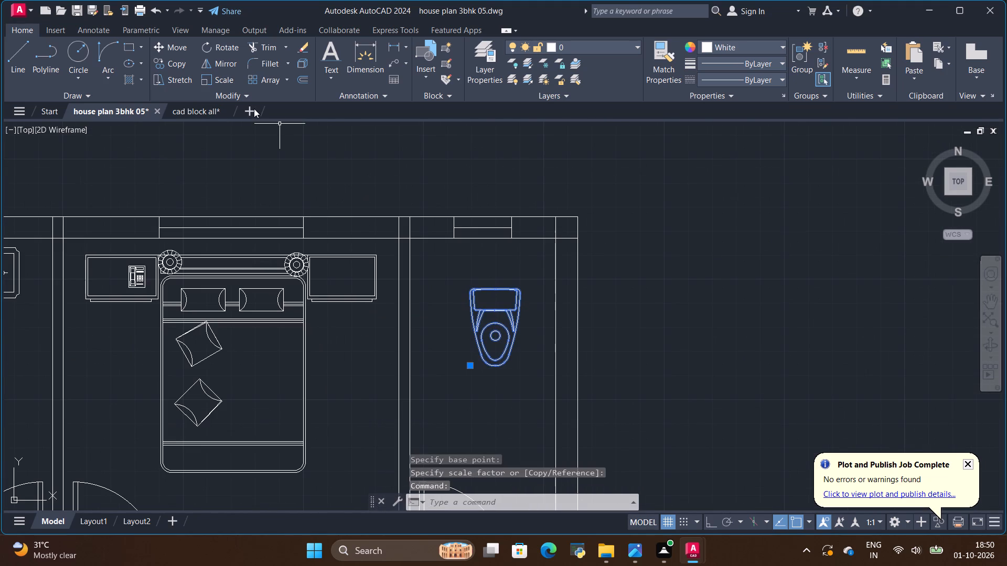
click(182, 45)
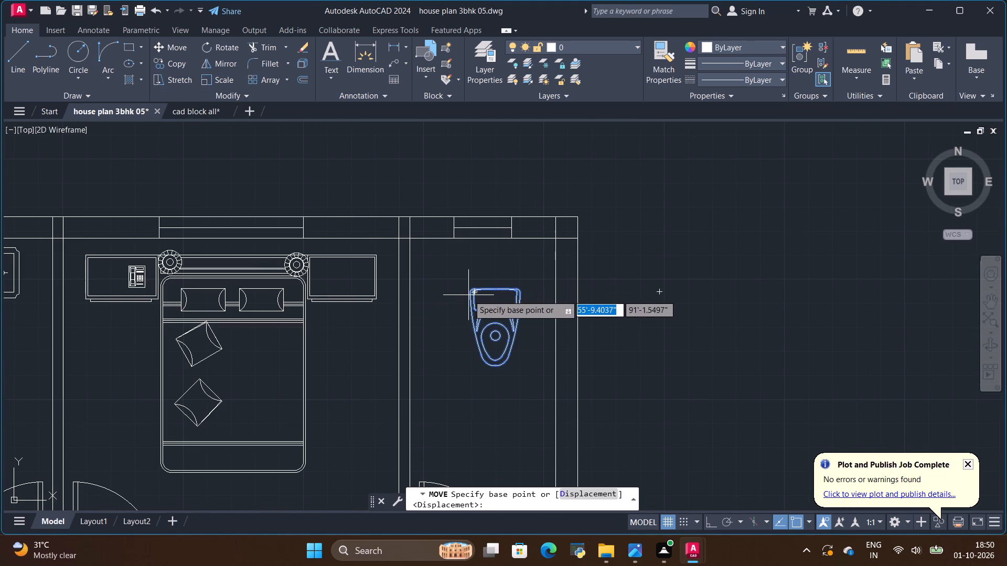
click(470, 295)
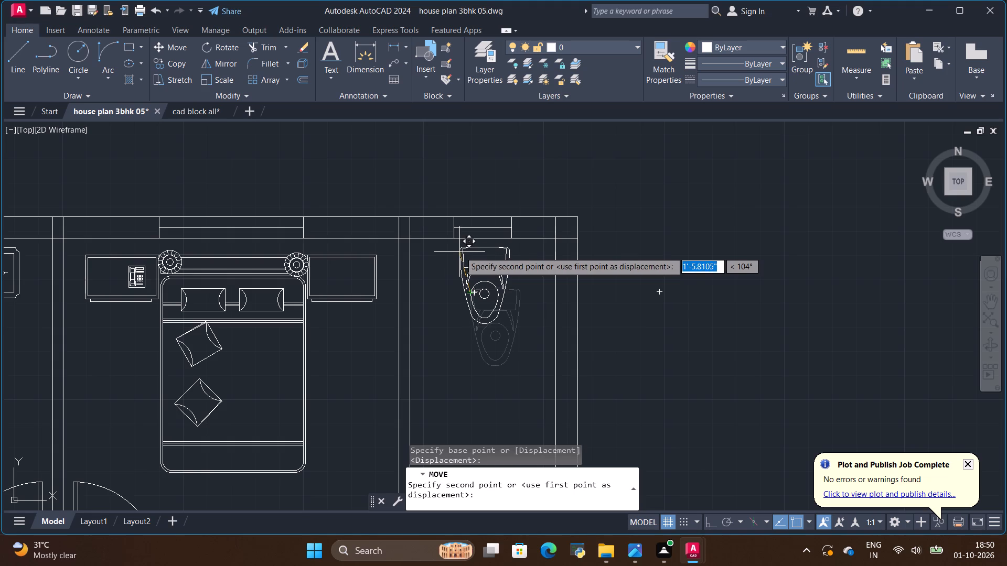
click(462, 248)
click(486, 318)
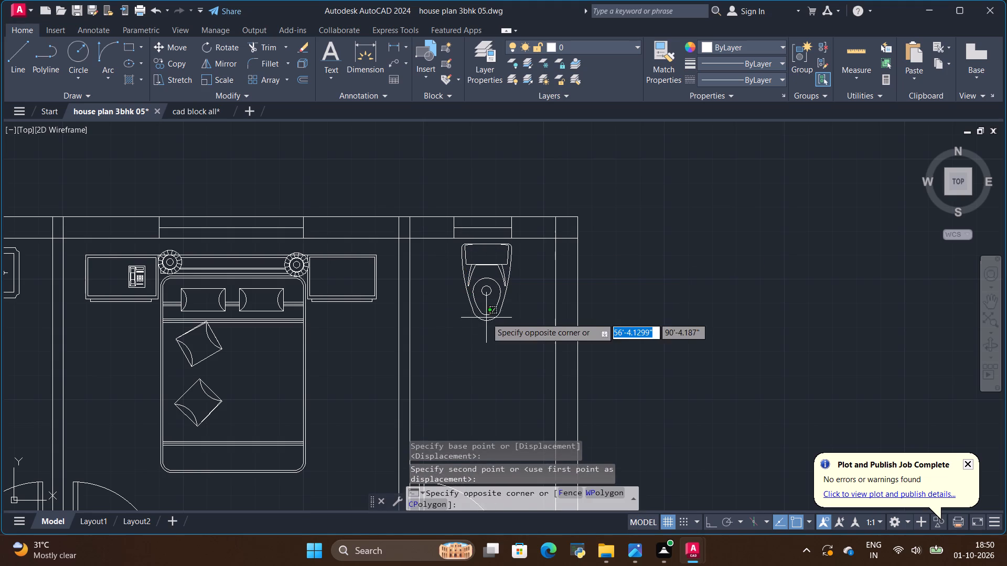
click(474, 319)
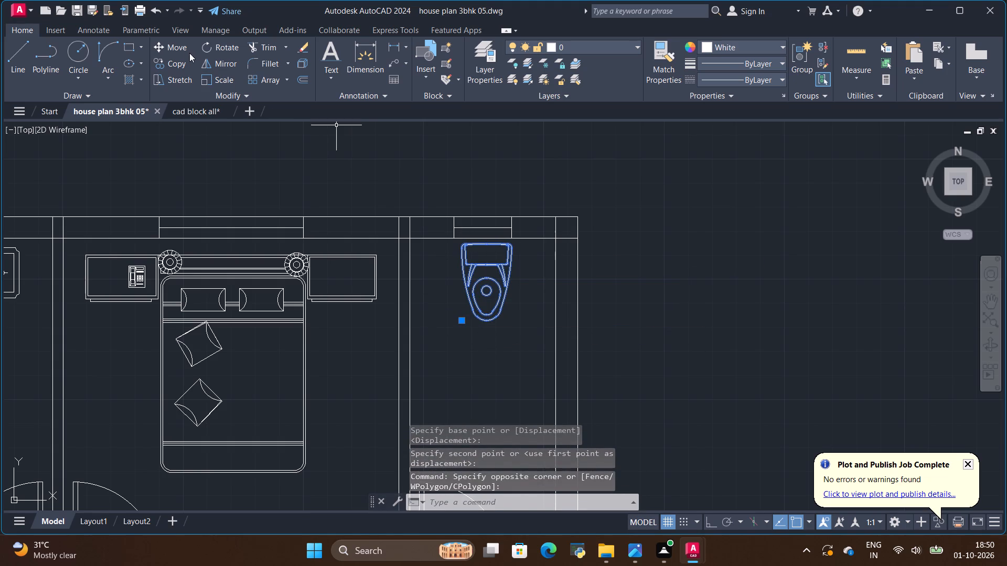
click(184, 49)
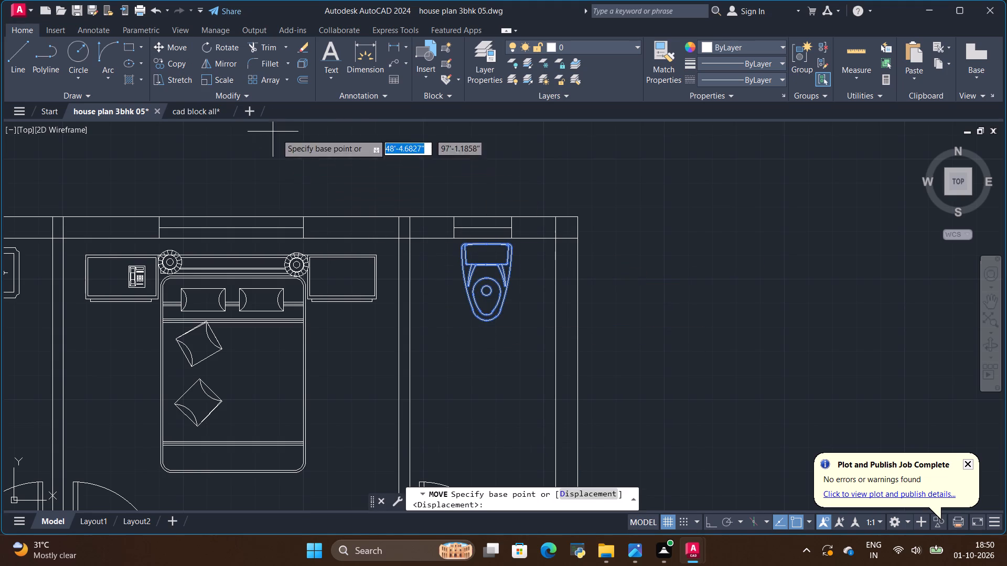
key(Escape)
Copy the toilet block from the upper right room into the small toilet room at the plan's lower left corner.
click(469, 268)
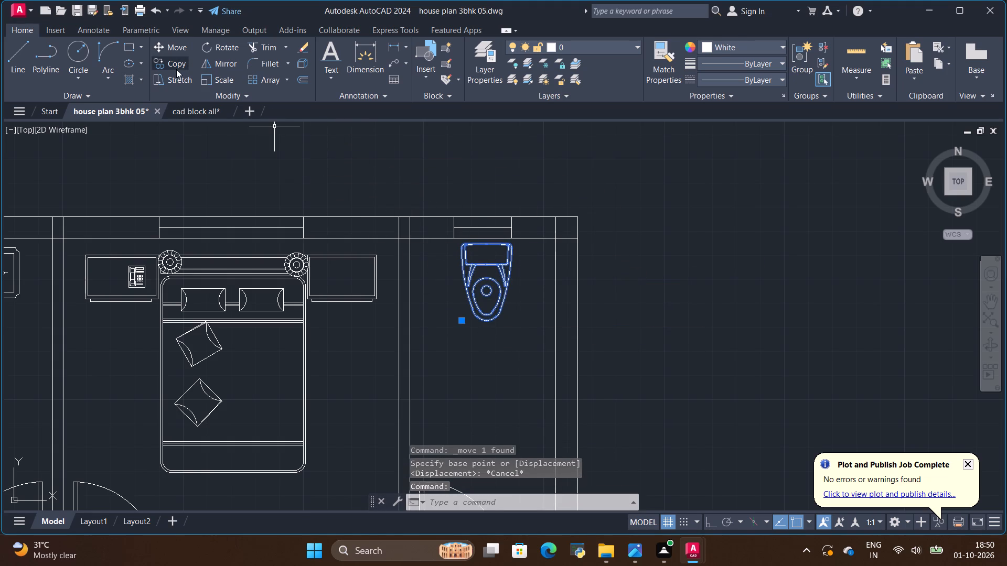
click(177, 63)
click(459, 257)
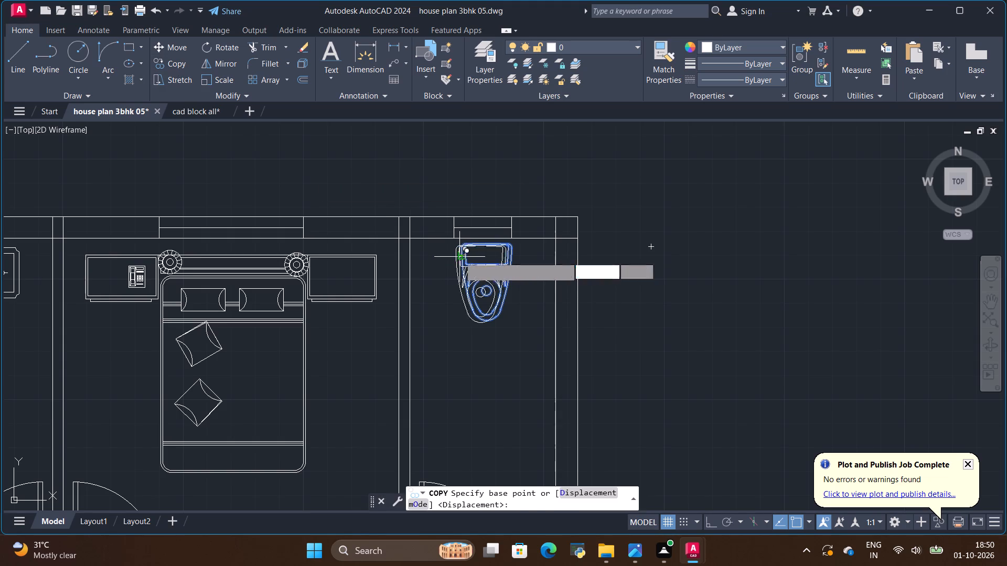
scroll(470, 254, down, 3)
scroll(337, 255, down, 1)
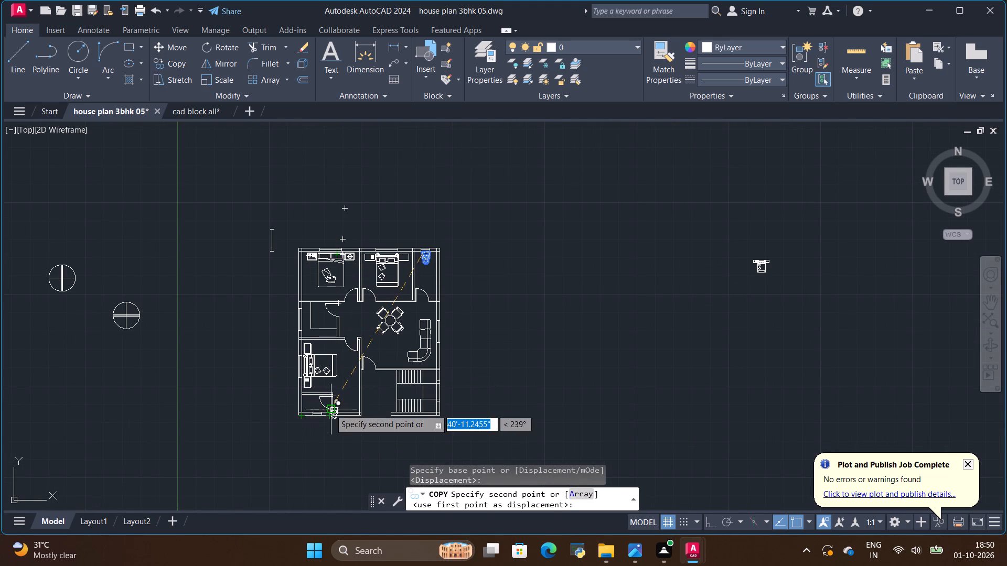
scroll(305, 411, up, 4)
scroll(293, 365, up, 1)
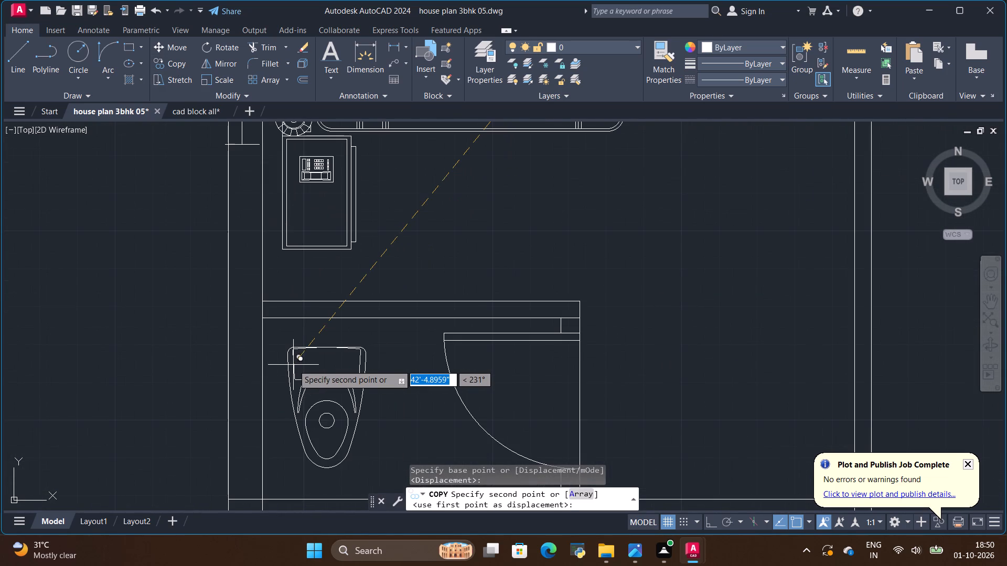
click(293, 365)
key(Escape)
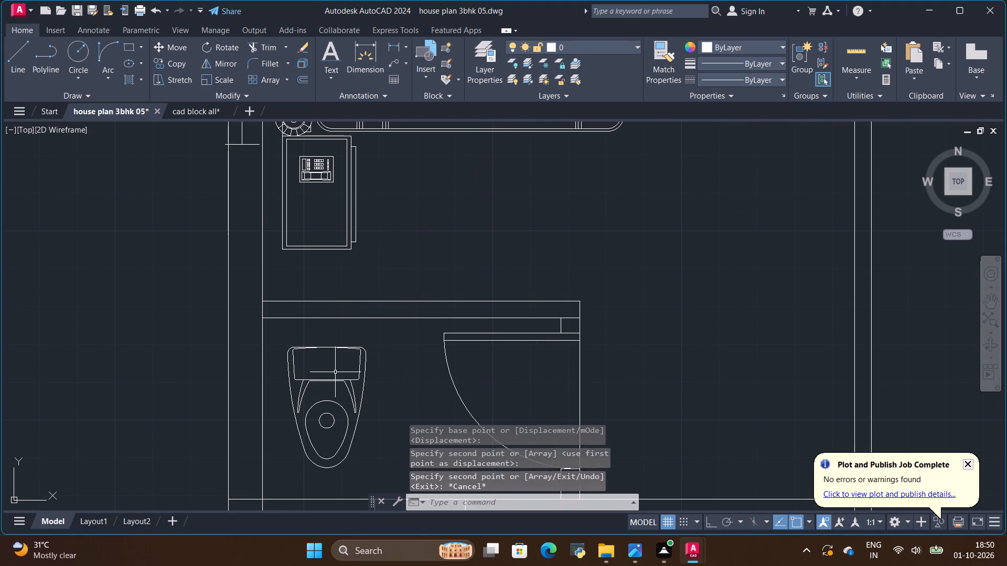
Rotate the copied toilet block 90° counterclockwise with Ortho on, so its tank faces the left outer wall.
click(341, 383)
click(228, 46)
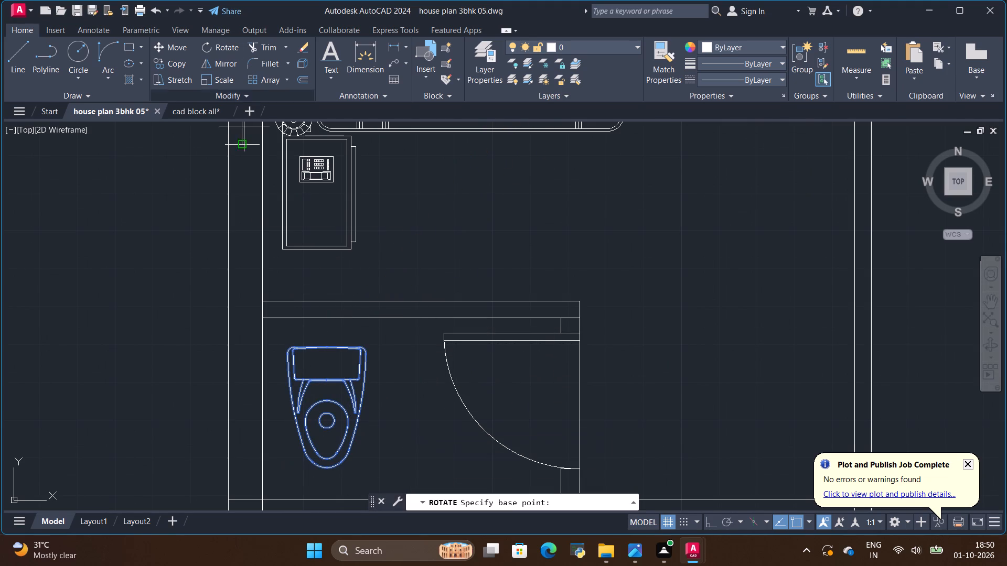
click(328, 470)
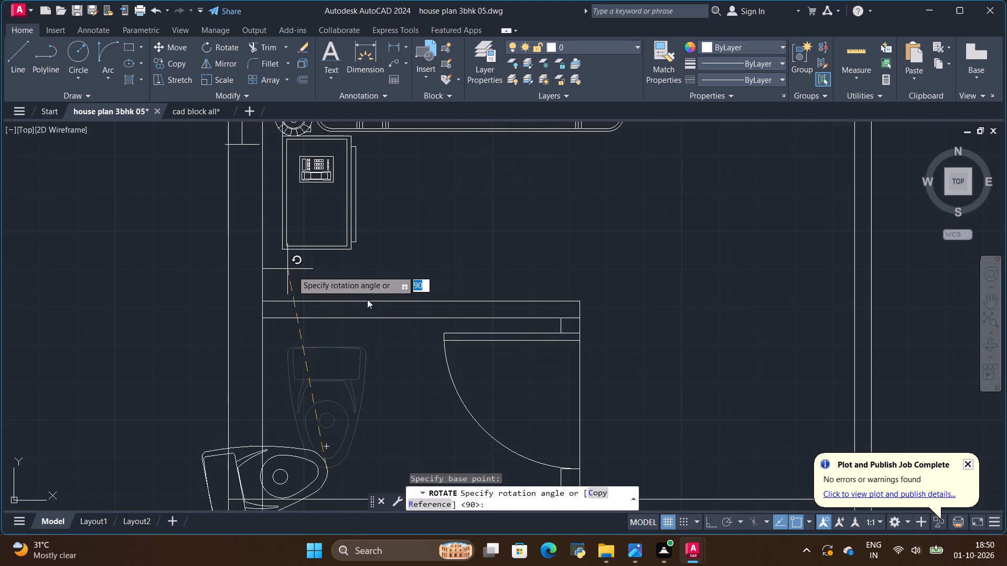
click(710, 525)
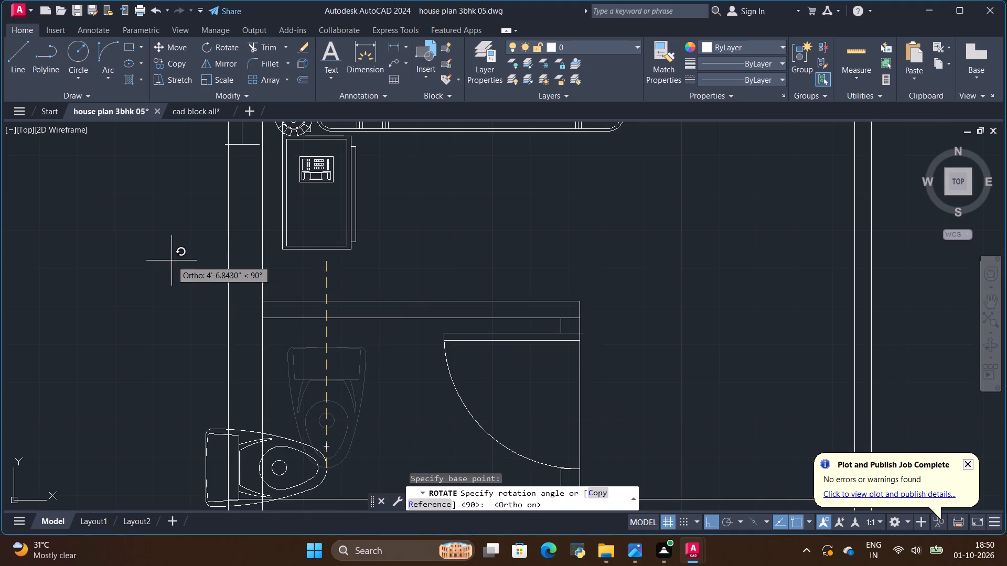
click(183, 256)
key(Escape)
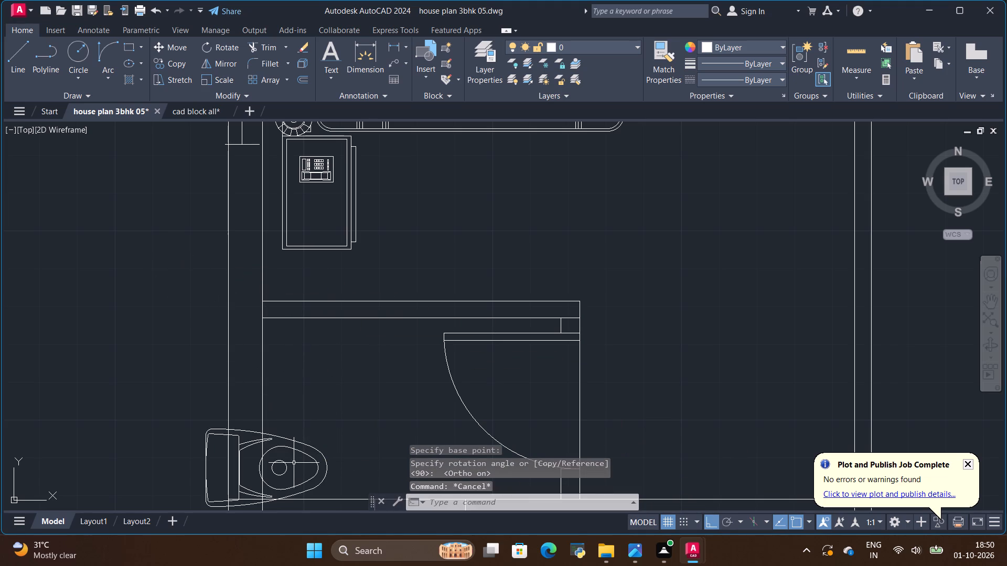
Move the rotated toilet block, with Ortho off, inside the lower left toilet room, its tank against the left outer wall.
click(294, 451)
click(170, 41)
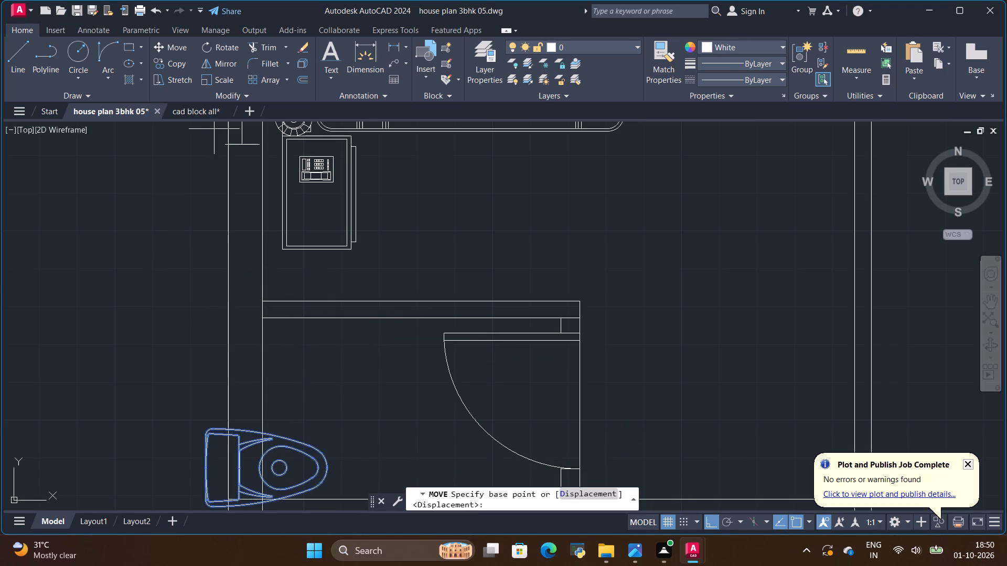
click(275, 456)
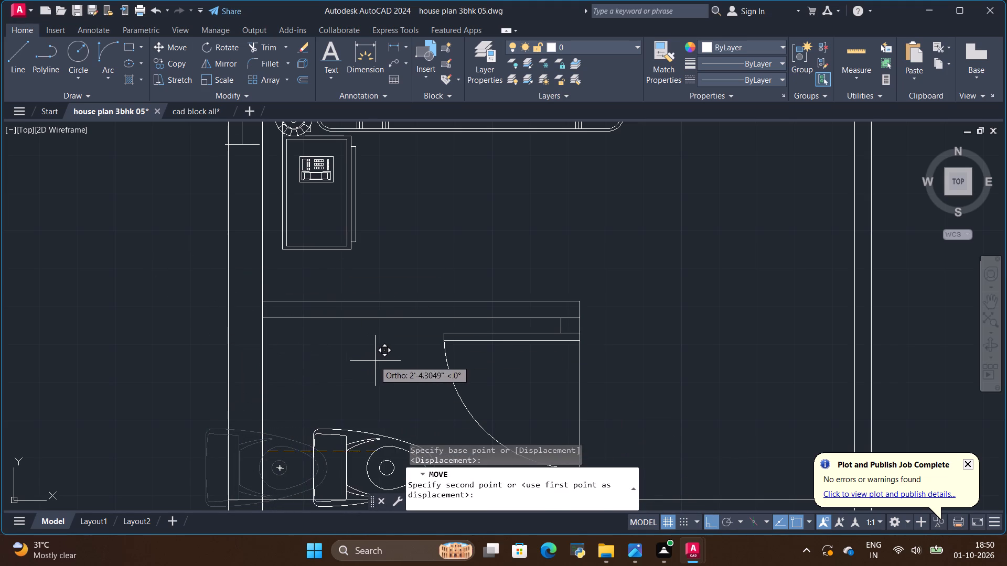
click(710, 518)
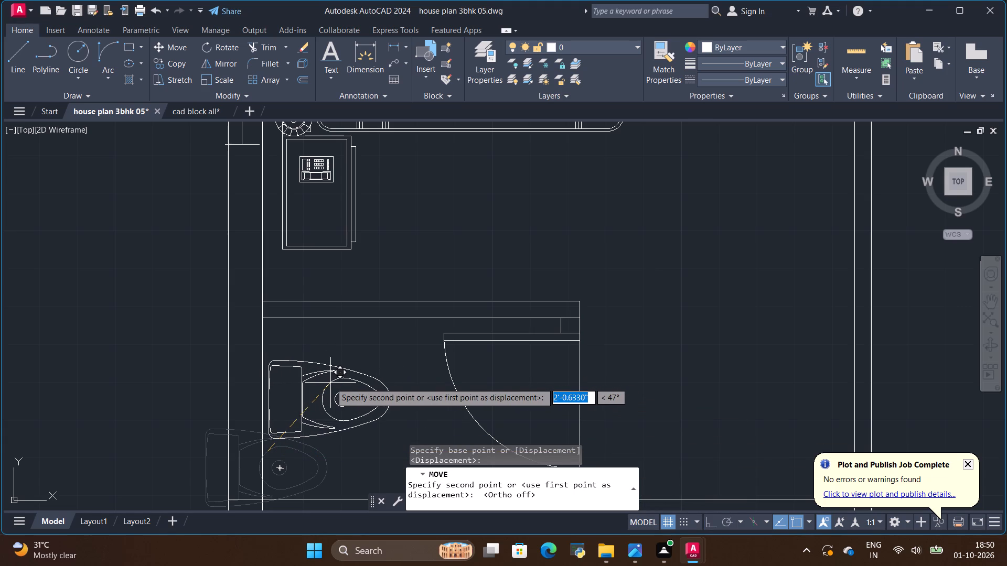
click(328, 383)
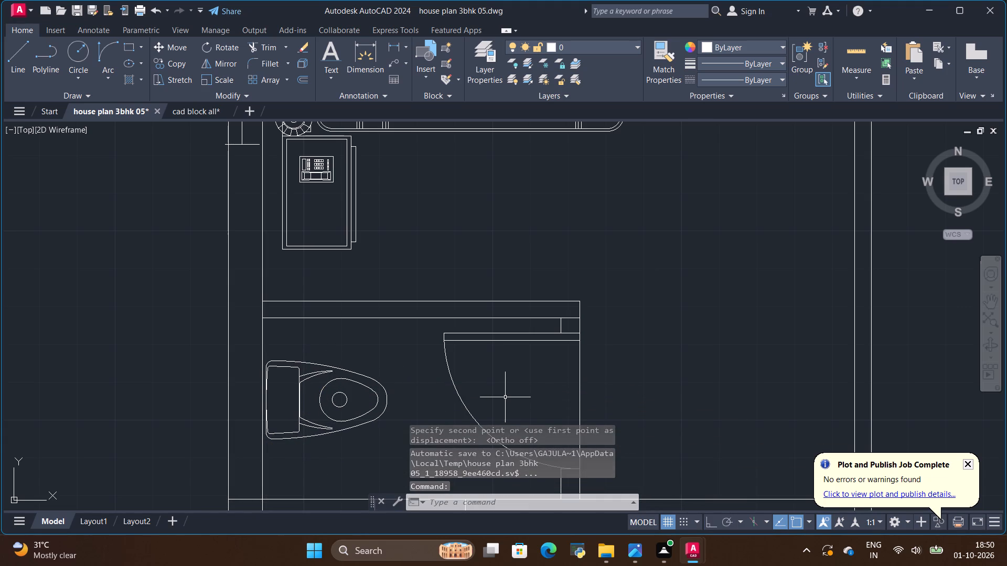
Examine the furnished floor plan, checking the toilet and bed blocks placed in each room.
scroll(438, 289, down, 2)
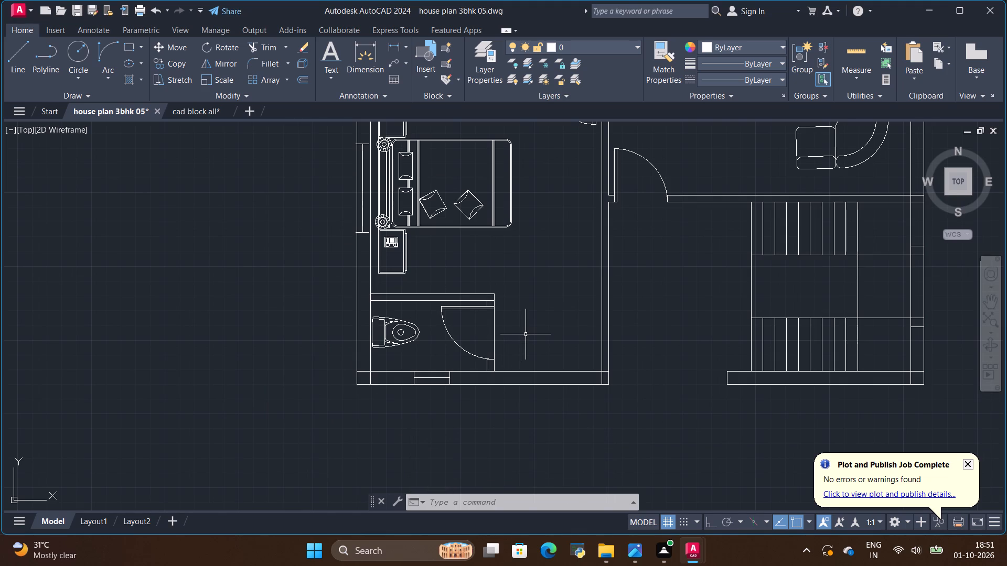
scroll(533, 349, down, 2)
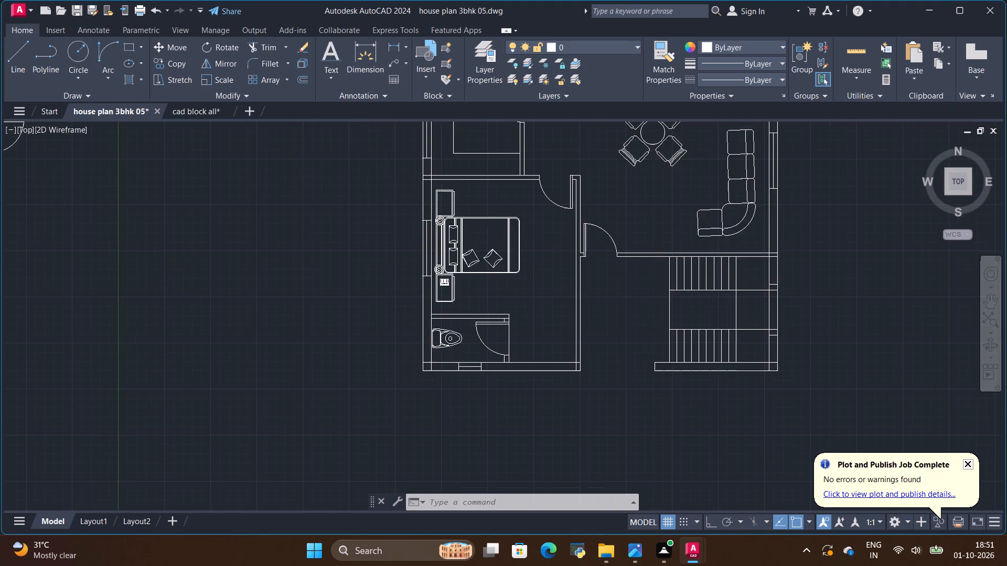
scroll(560, 311, down, 1)
scroll(573, 220, up, 2)
scroll(573, 204, down, 2)
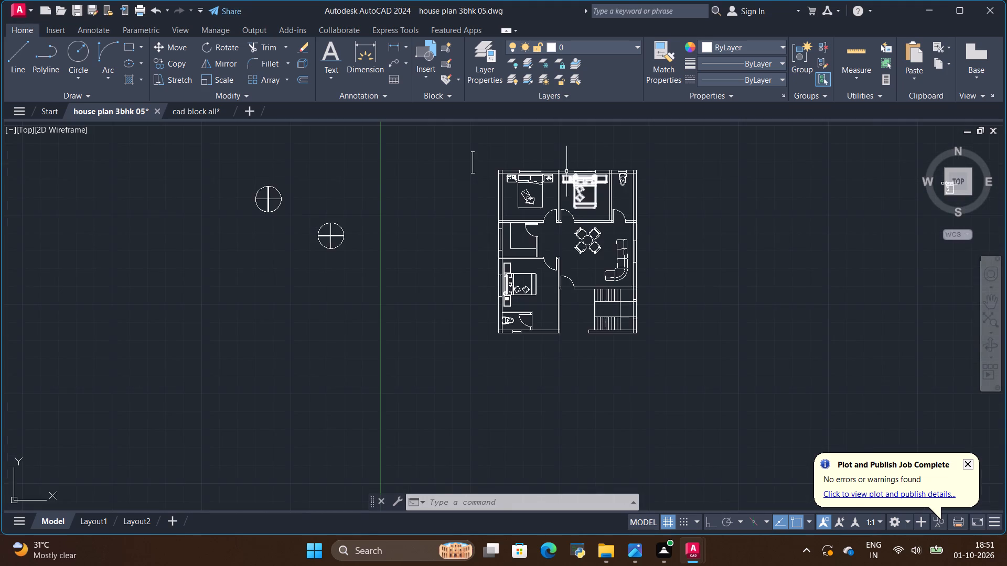
scroll(559, 158, up, 2)
scroll(563, 204, up, 2)
scroll(547, 324, up, 1)
scroll(500, 315, down, 1)
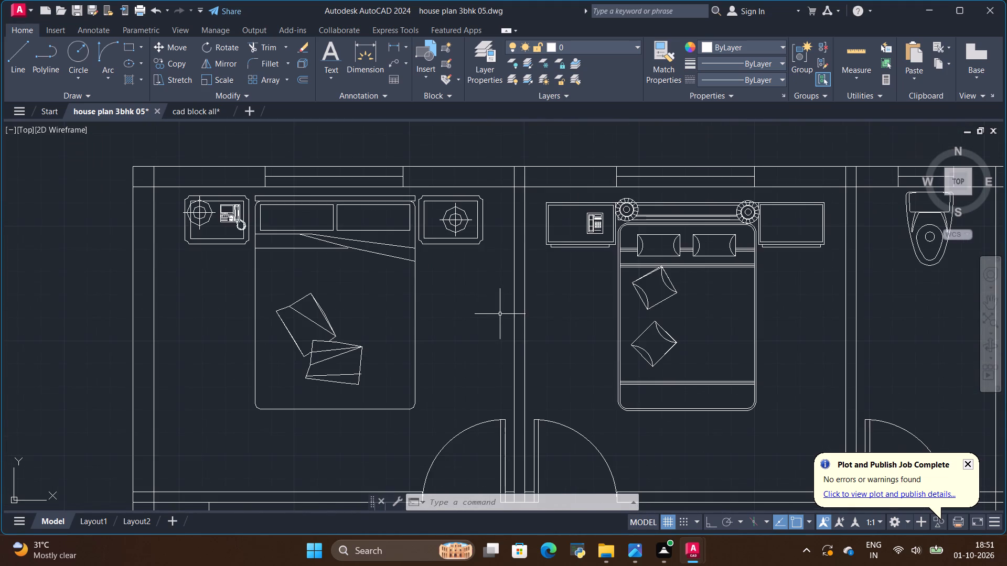
scroll(508, 223, down, 3)
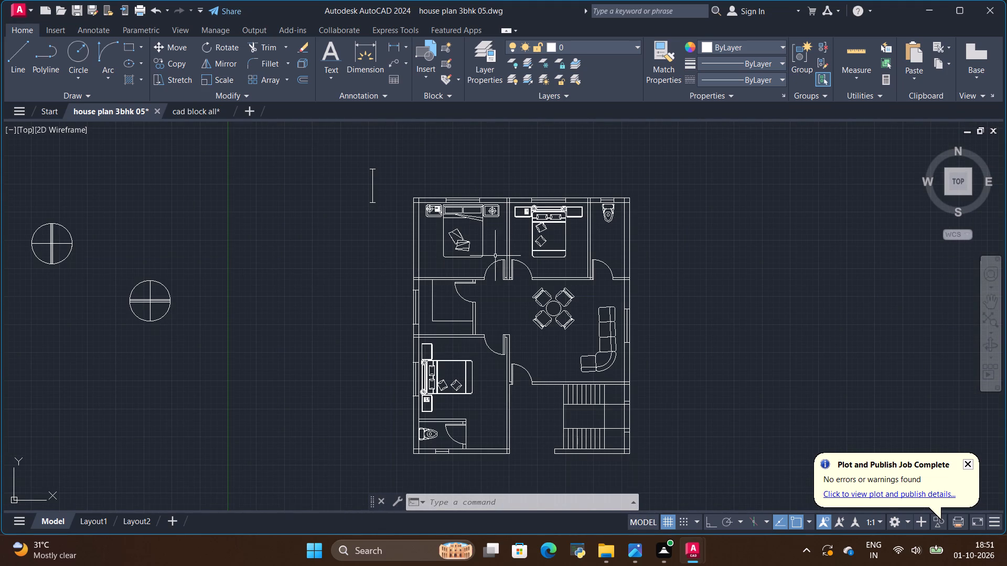
Move the loose I-shaped block beside the plan's upper left corner out next to the two circular symbols.
scroll(433, 263, down, 1)
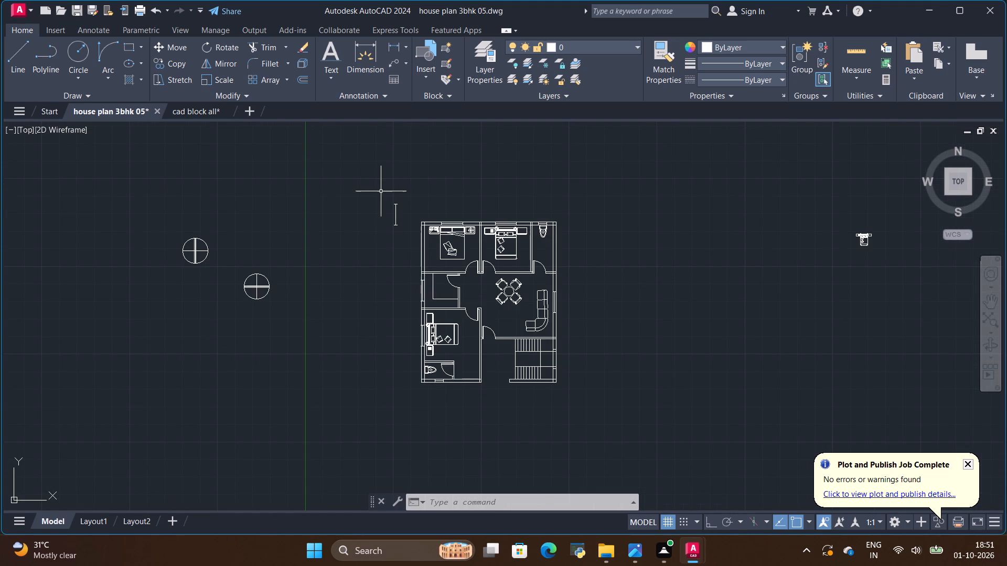
click(381, 191)
click(401, 245)
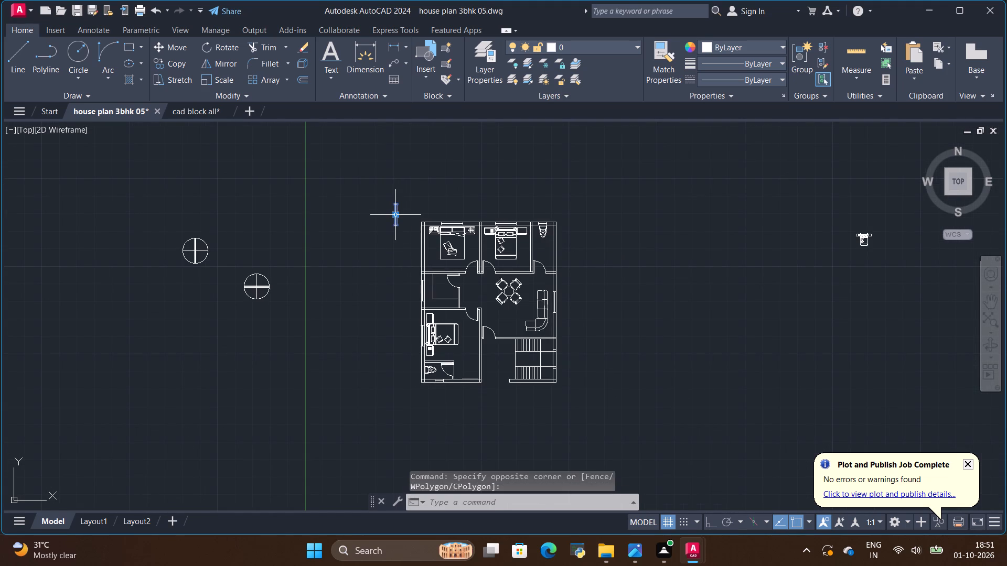
click(172, 42)
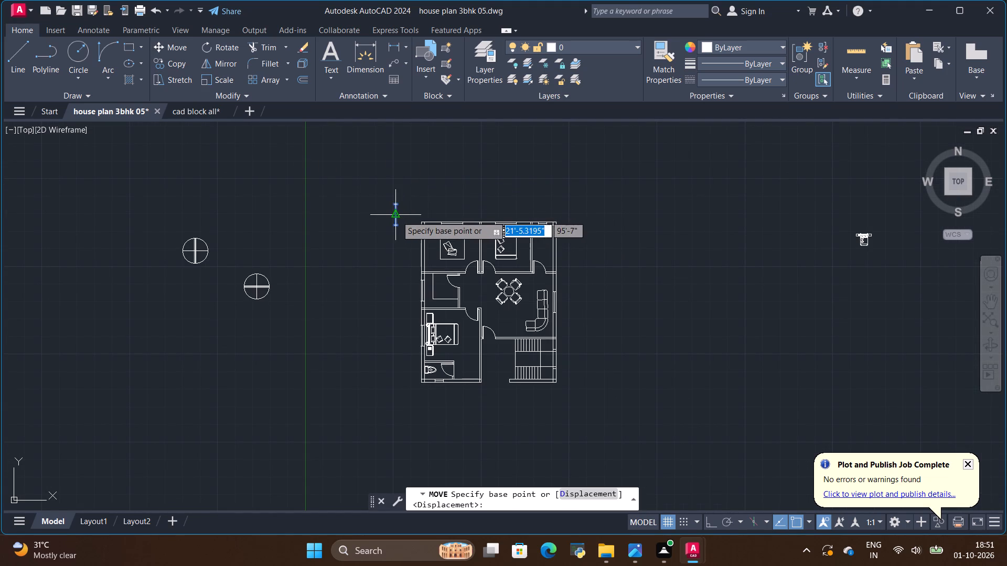
click(397, 216)
click(241, 236)
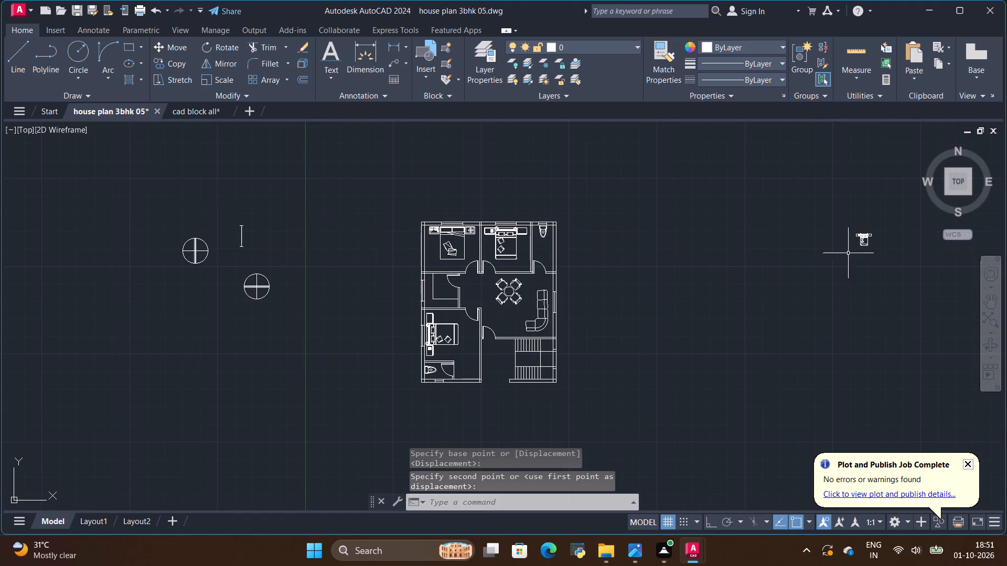
Erase the leftover bed block lying far to the right of the floor plan.
click(859, 244)
right_click(859, 244)
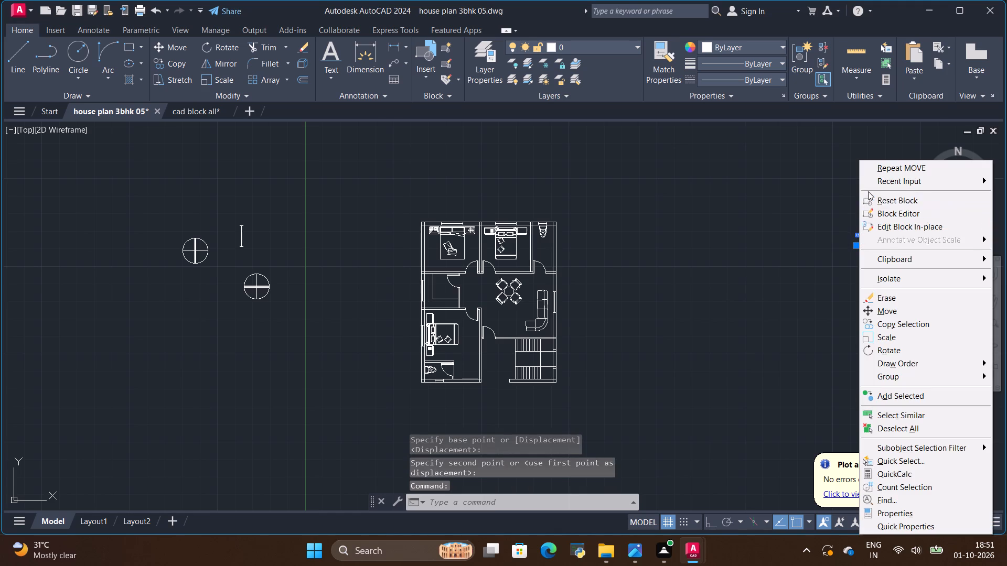
click(884, 293)
Switch to the hand-drawn reference image "download (21).jpeg" to compare the room furnishings with the plan.
scroll(545, 292, down, 1)
scroll(459, 299, up, 1)
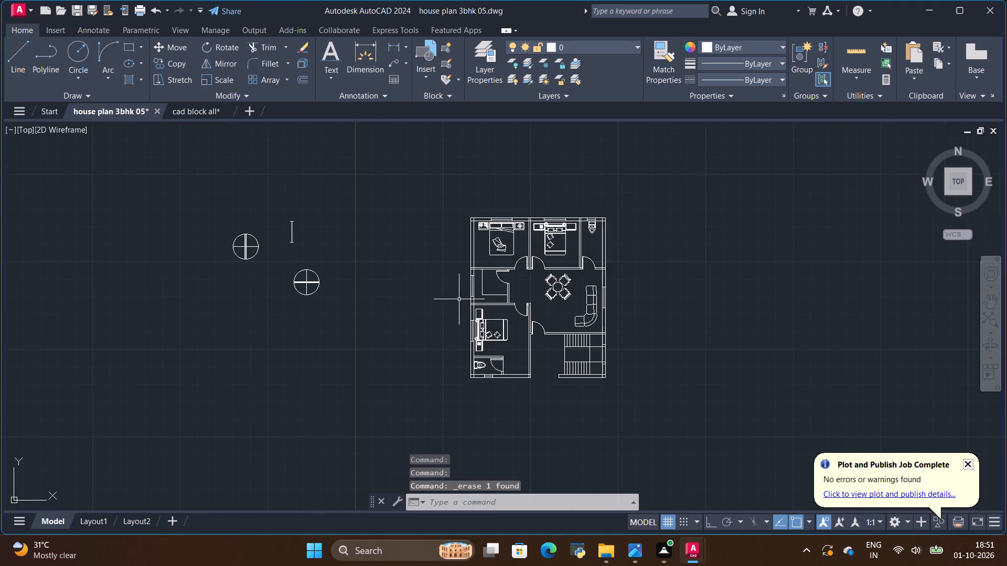
click(641, 553)
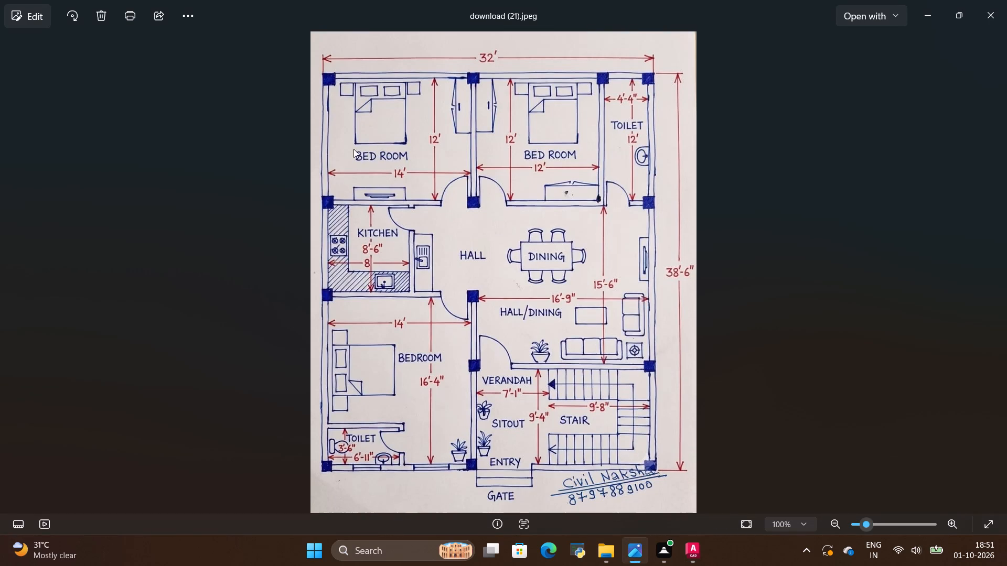
Return to the house plan 3bhk 05 drawing in AutoCAD and move the lower-left bedroom's window block flush into the outer left wall.
key(alt+Tab)
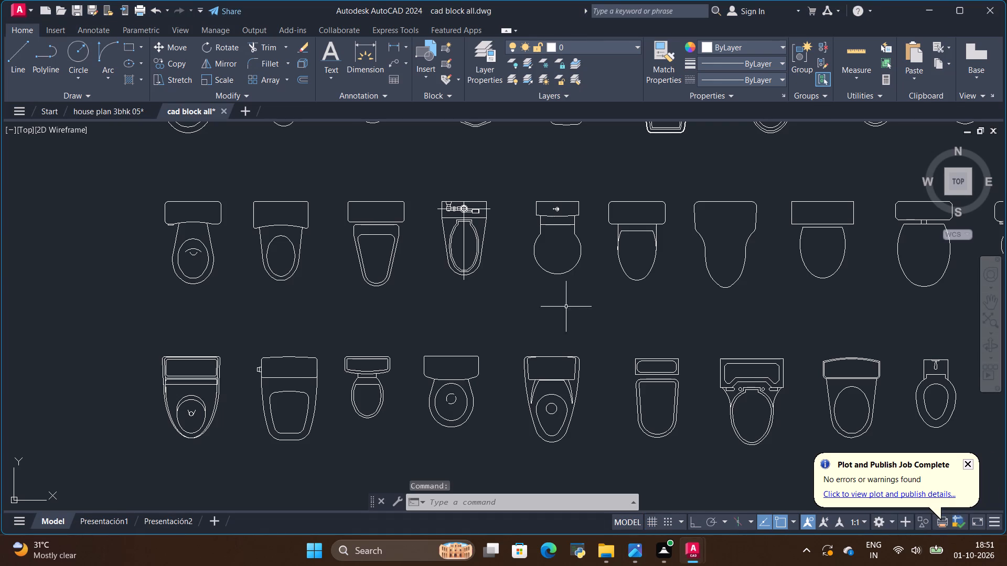
click(114, 106)
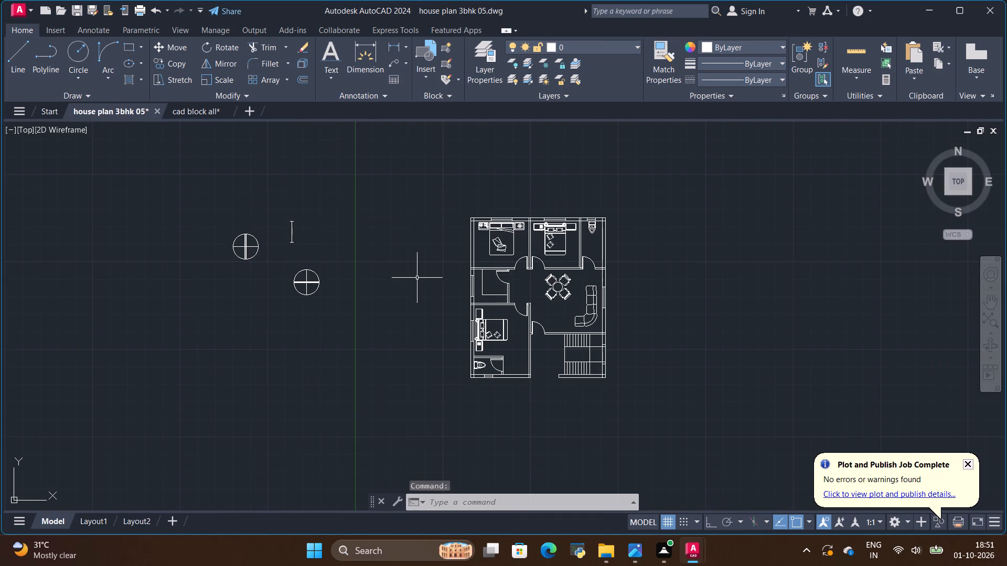
scroll(502, 287, up, 1)
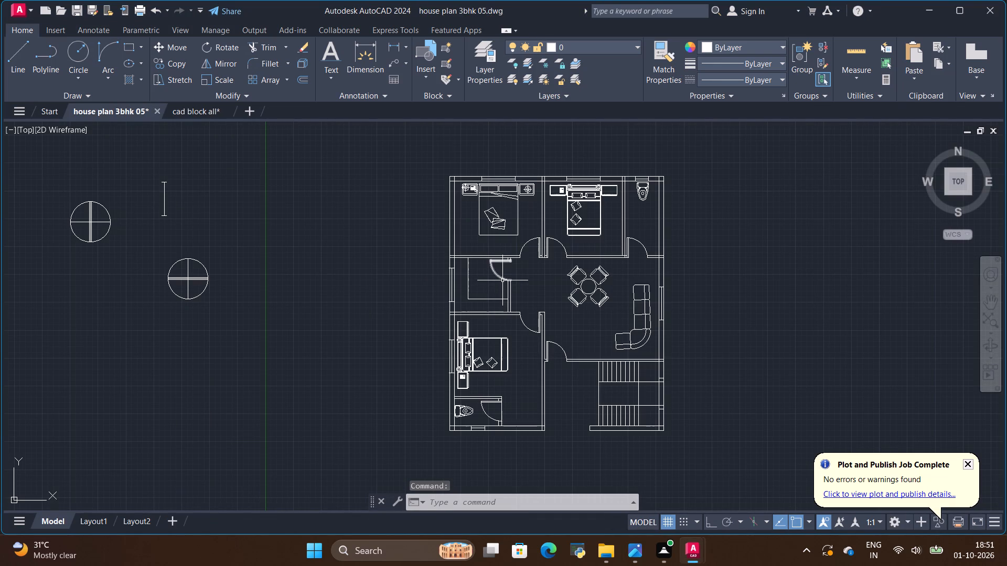
scroll(555, 282, up, 1)
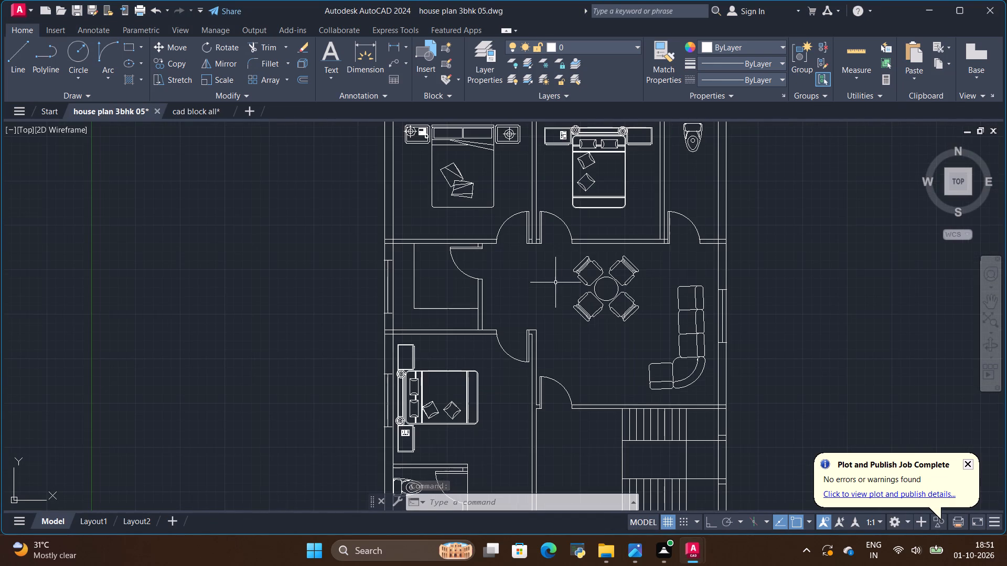
scroll(555, 282, down, 1)
scroll(471, 335, up, 1)
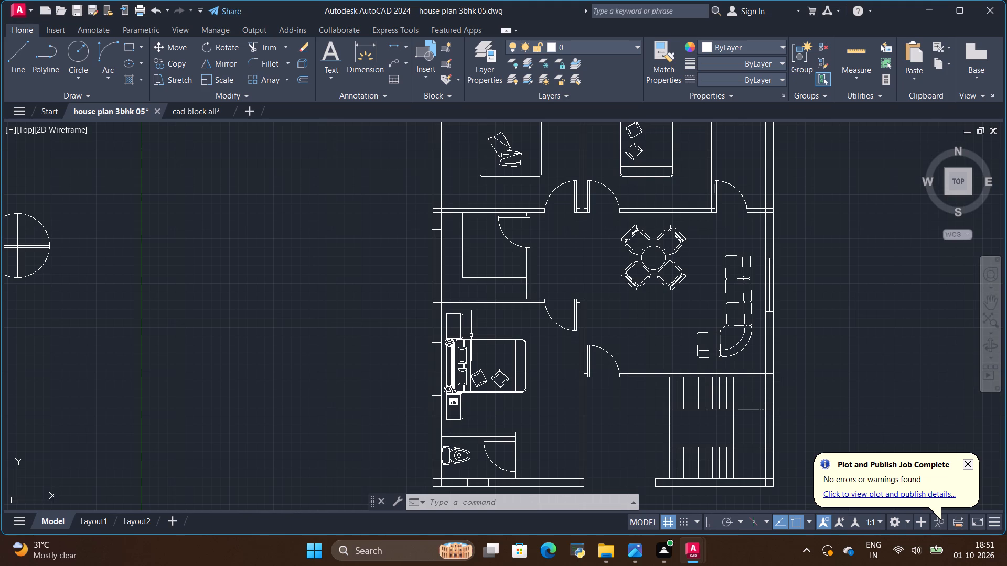
scroll(455, 411, up, 3)
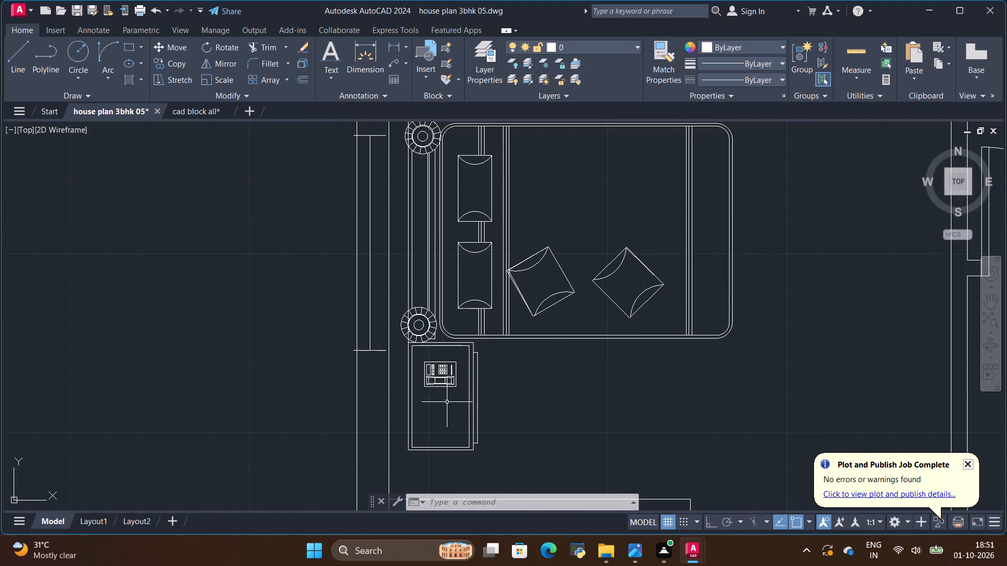
scroll(447, 401, down, 1)
scroll(407, 236, up, 1)
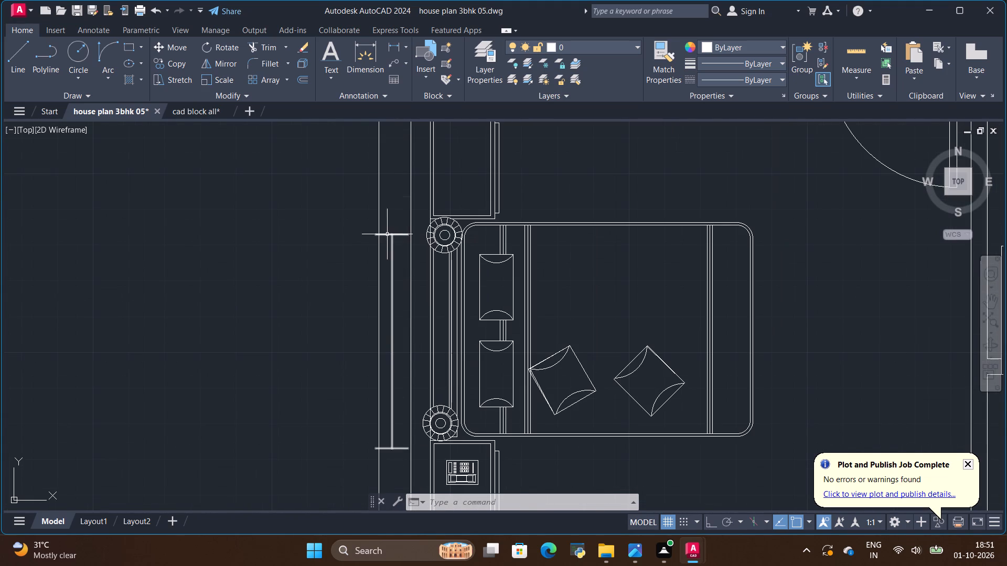
click(387, 234)
scroll(385, 191, up, 1)
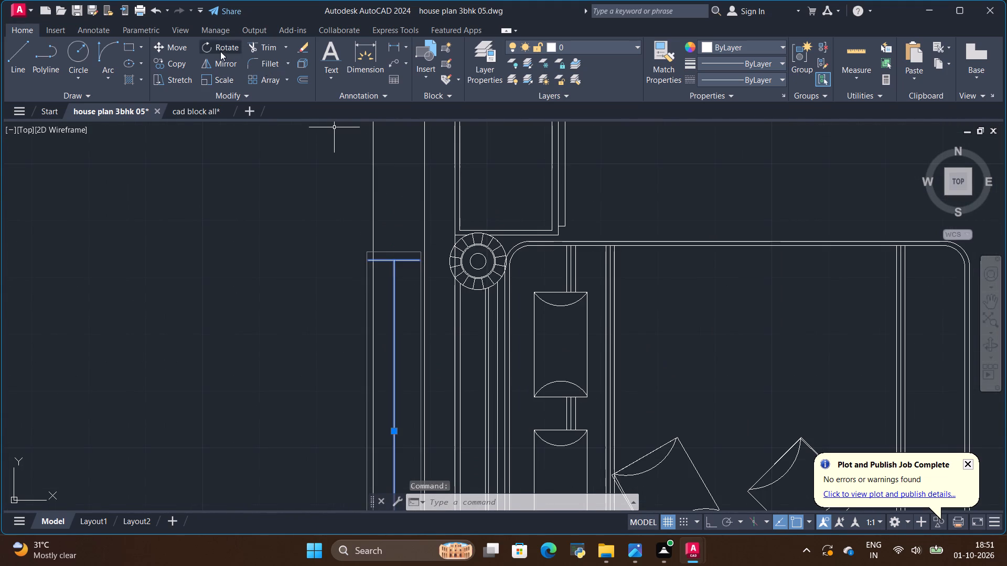
click(173, 46)
click(422, 259)
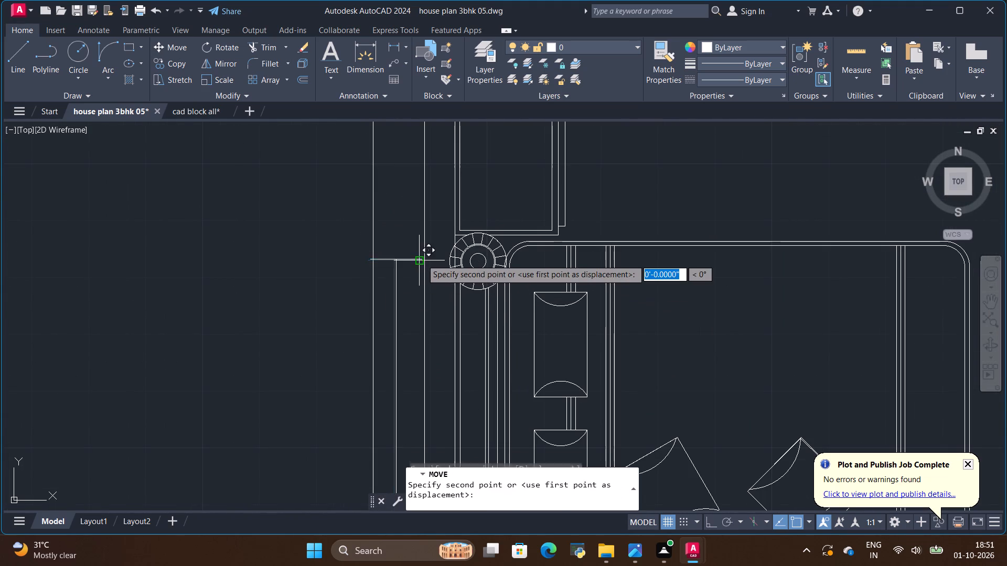
click(428, 261)
scroll(275, 304, down, 1)
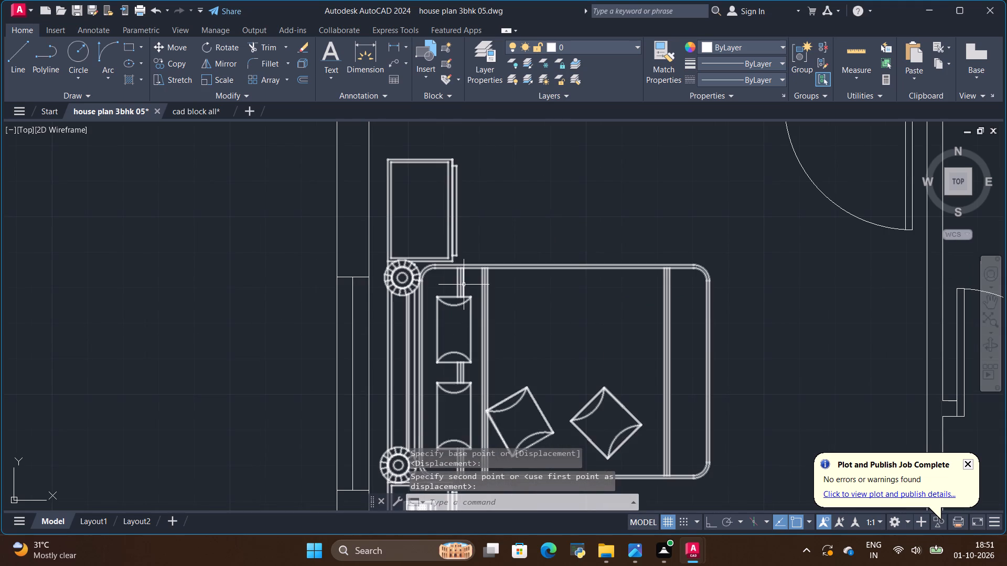
key(Escape)
Move the kitchen's window block sideways so its end snaps onto the inner line of the outer left wall.
scroll(459, 200, down, 2)
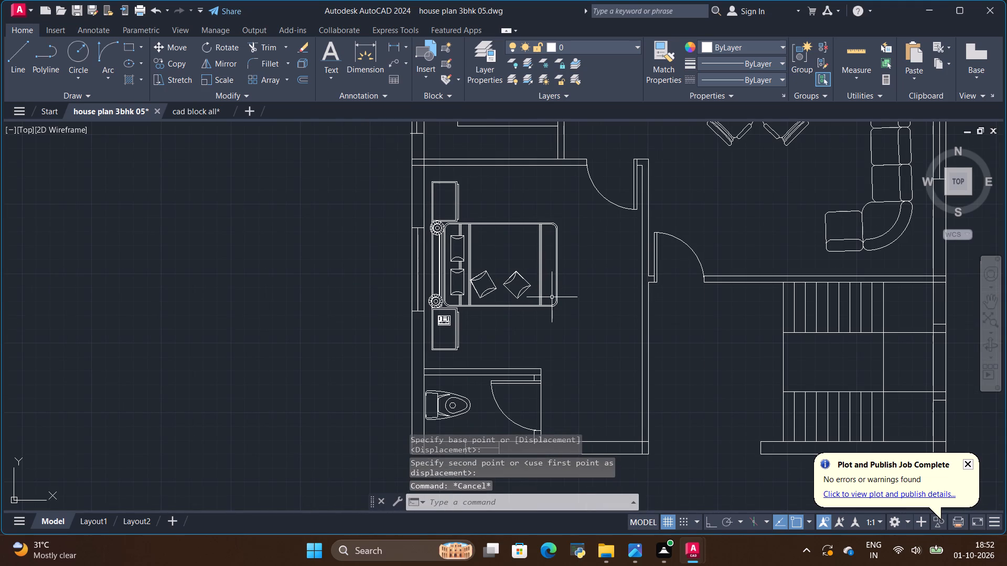
scroll(552, 297, down, 2)
scroll(496, 182, up, 2)
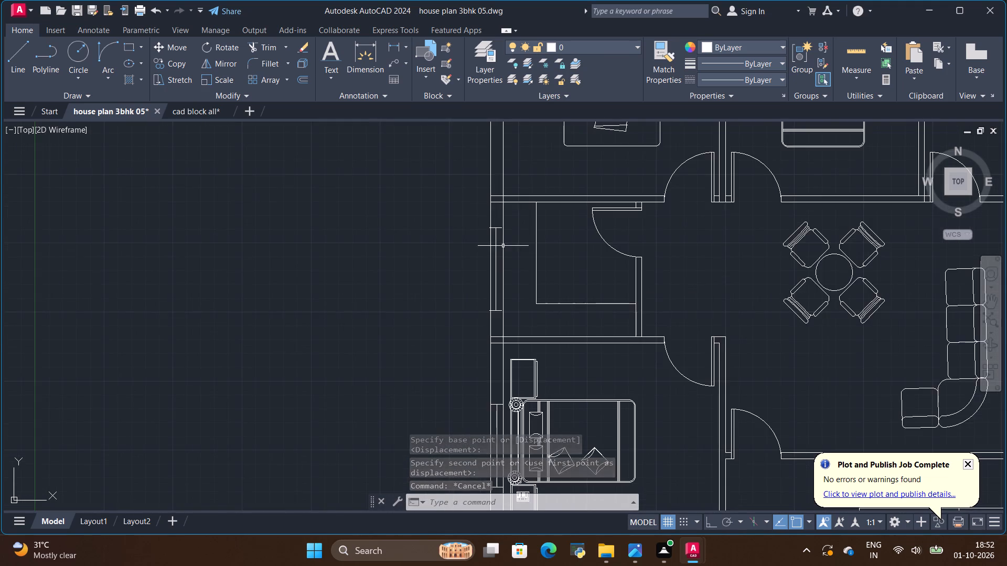
scroll(504, 251, up, 2)
scroll(486, 183, up, 2)
click(478, 208)
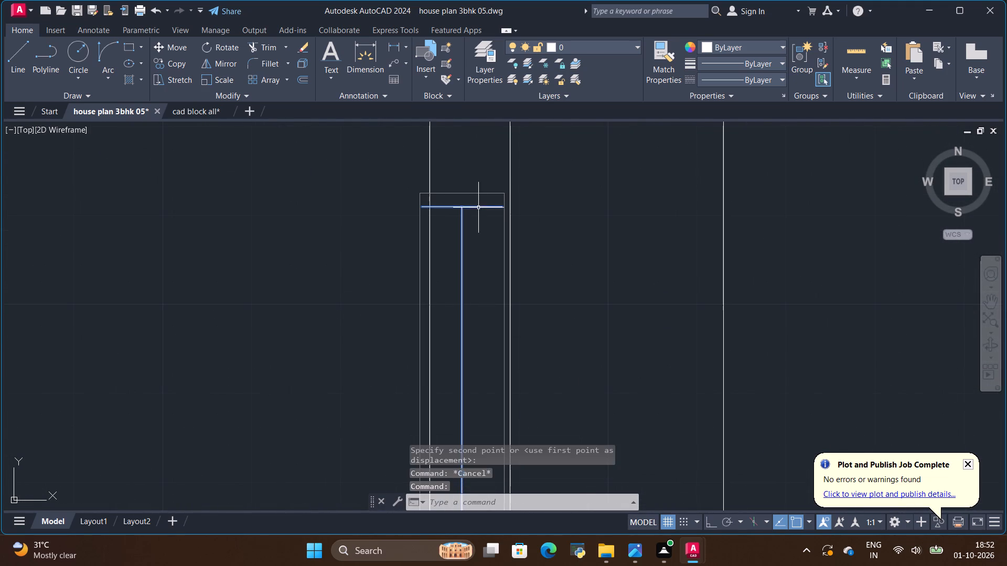
click(170, 39)
click(504, 205)
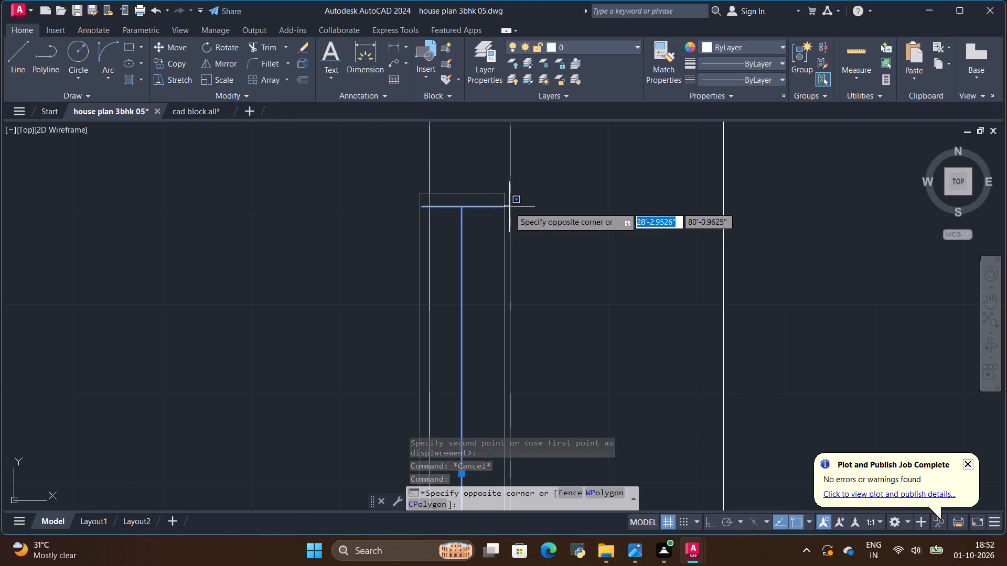
click(509, 207)
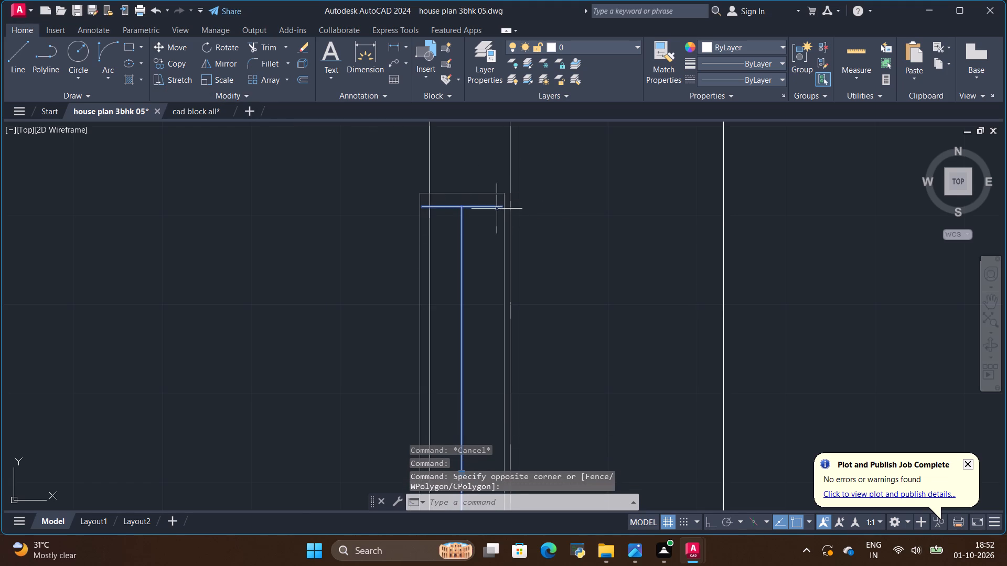
click(165, 43)
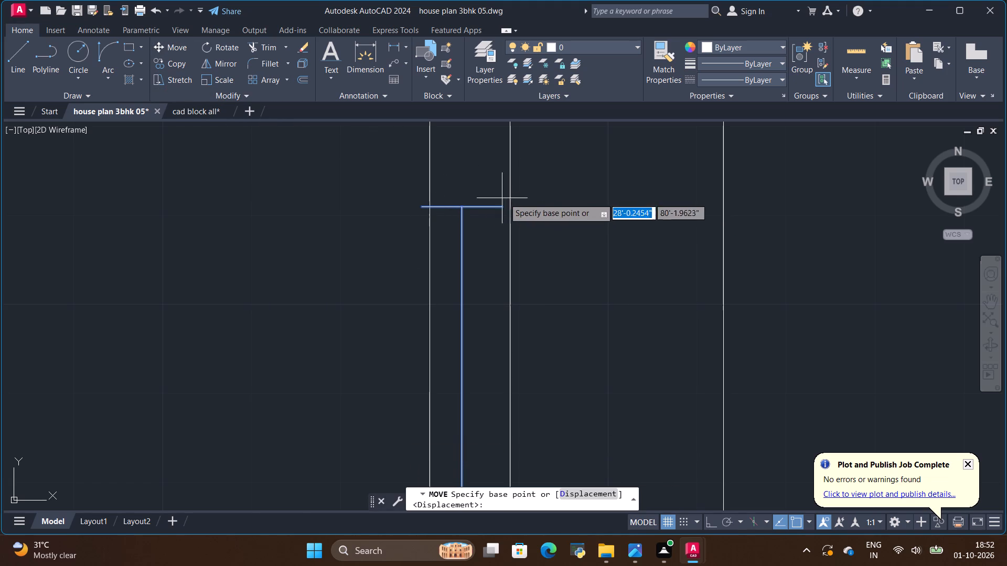
click(500, 210)
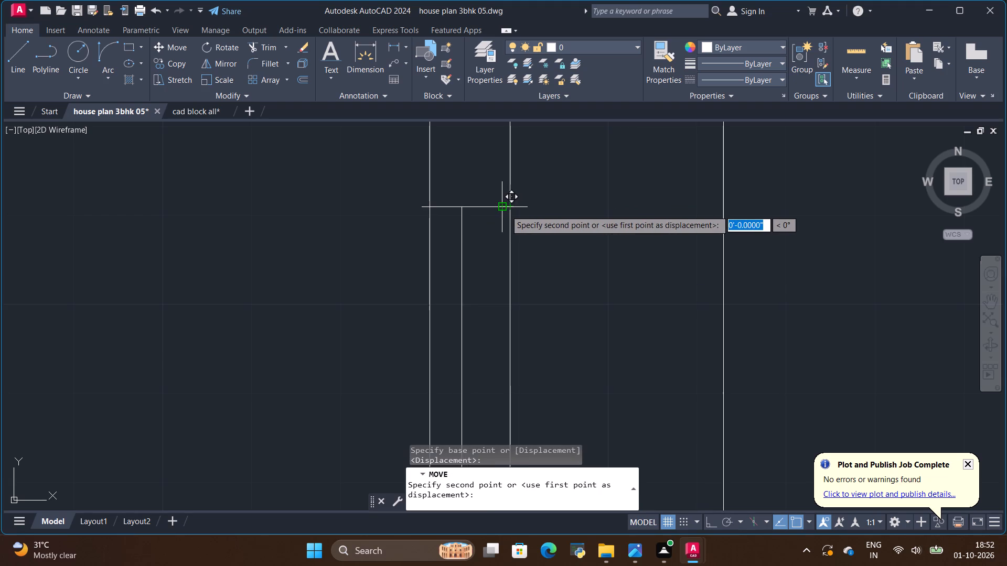
click(505, 211)
scroll(477, 201, up, 1)
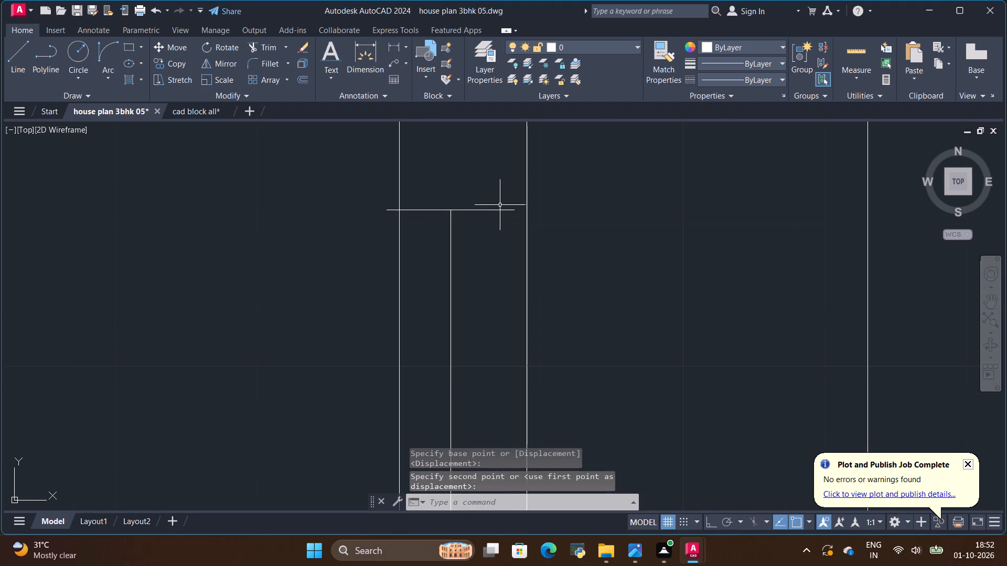
click(501, 210)
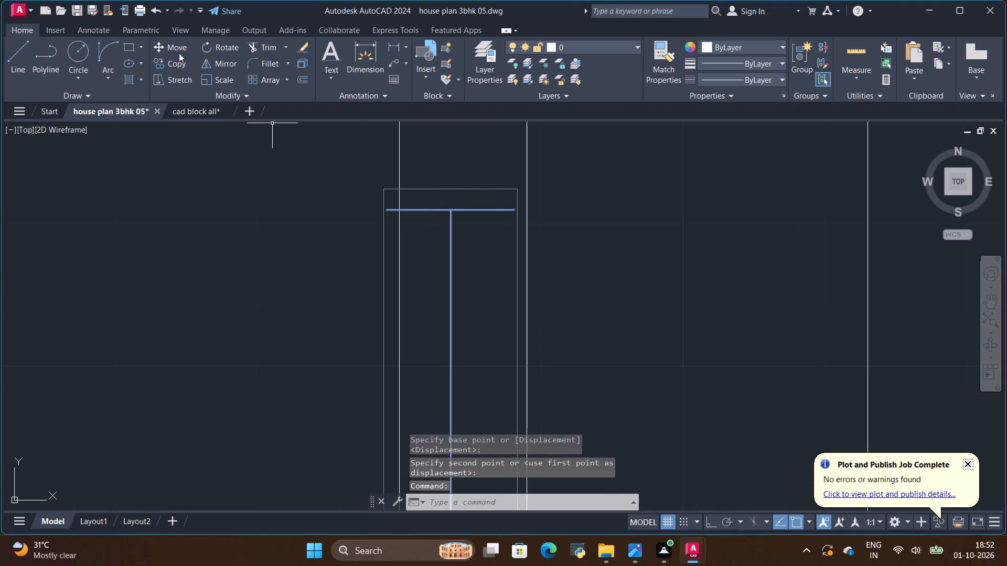
click(177, 46)
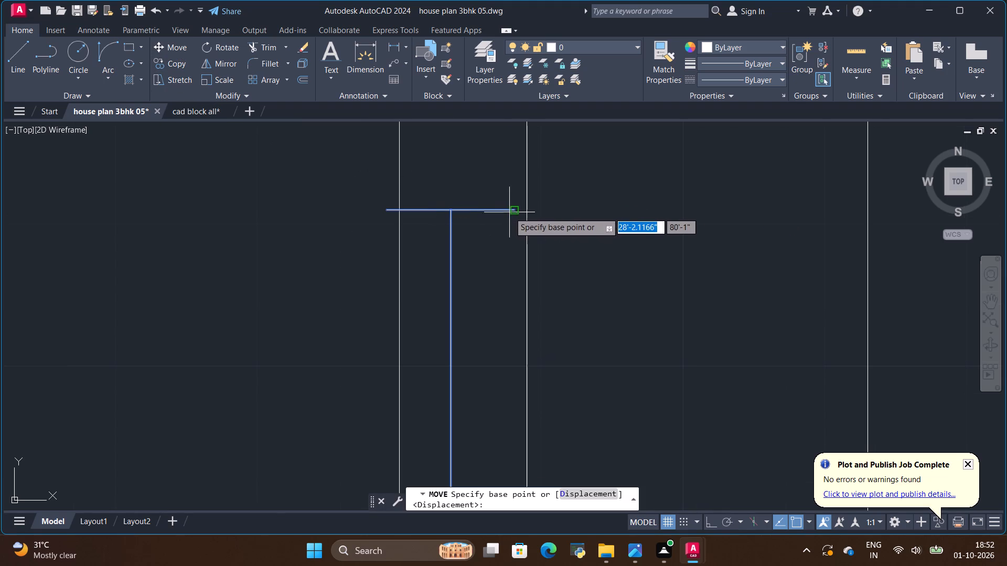
click(510, 210)
click(524, 212)
scroll(384, 248, down, 2)
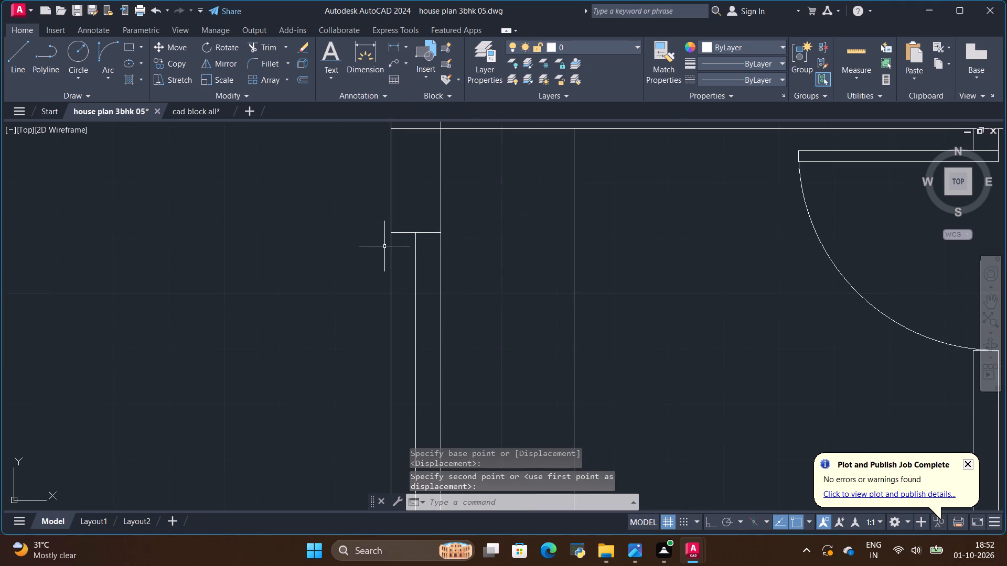
key(Escape)
Trim the overlapping wall lines at the plan's upper-left outer corner.
scroll(402, 226, down, 3)
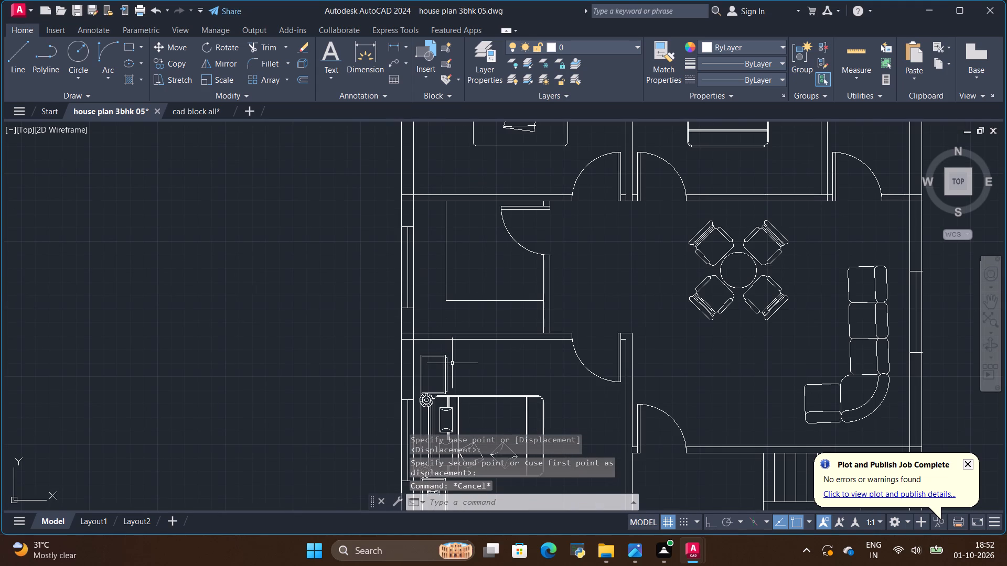
scroll(452, 363, down, 2)
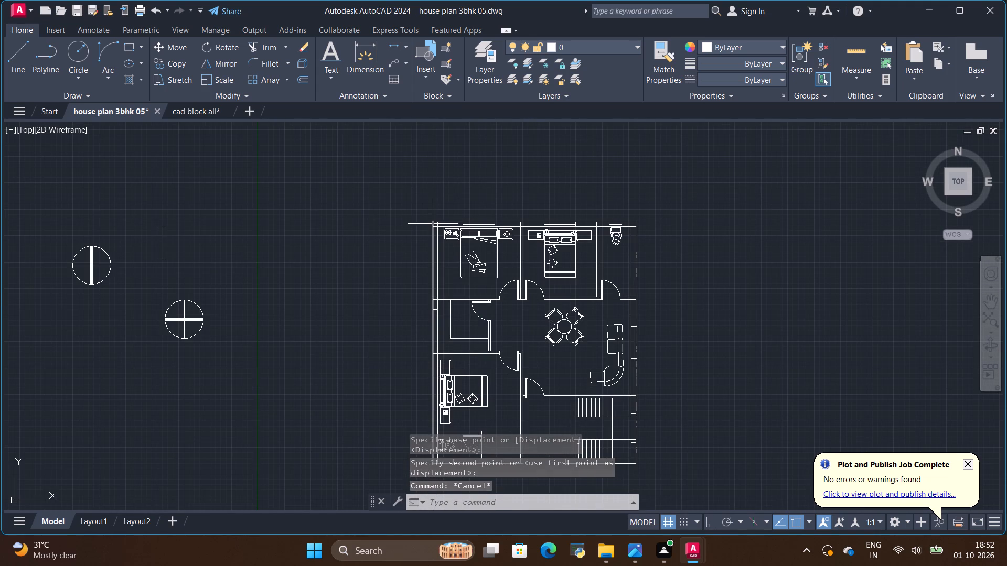
scroll(433, 221, down, 1)
scroll(478, 279, up, 2)
scroll(502, 277, down, 1)
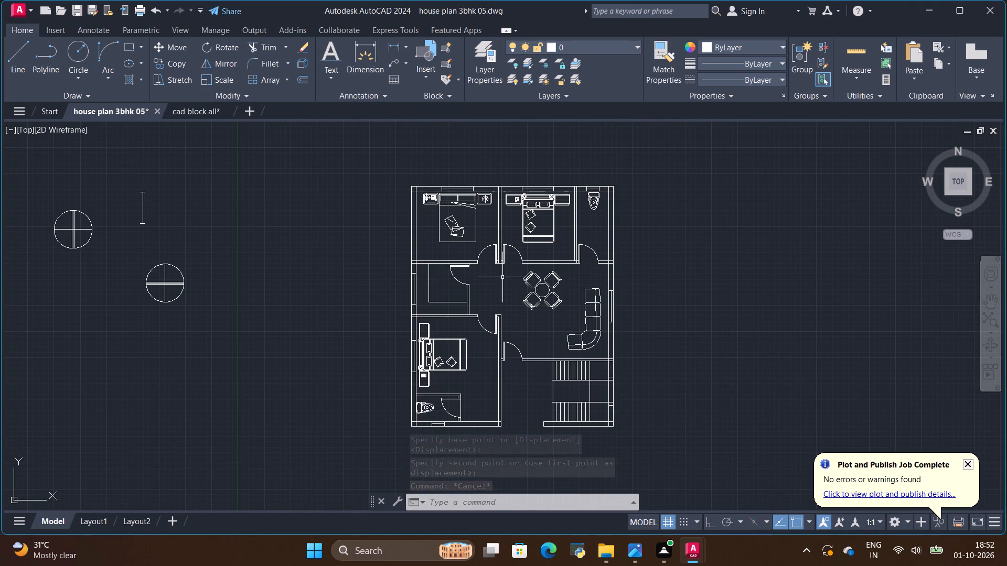
scroll(506, 293, up, 1)
scroll(509, 280, down, 1)
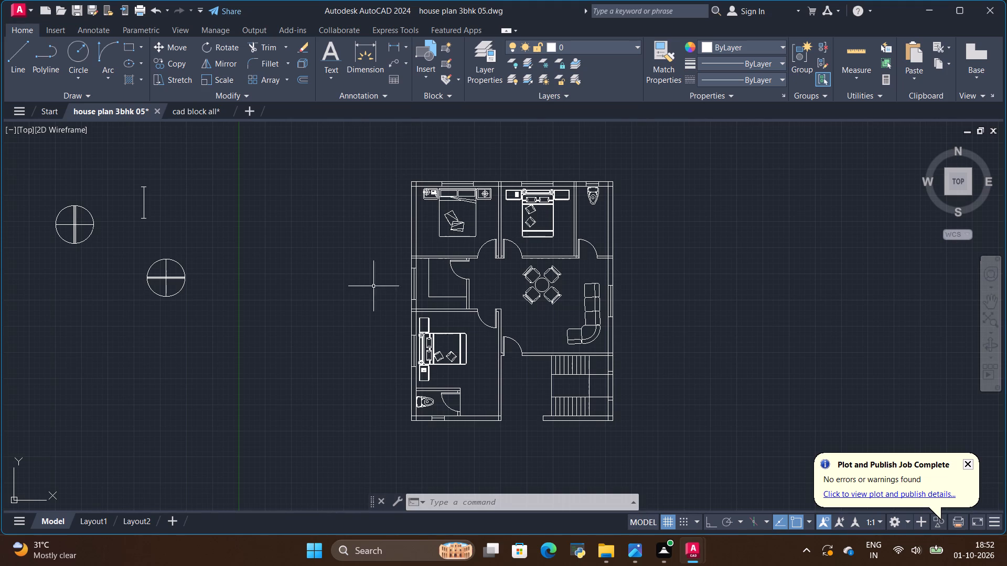
click(268, 47)
scroll(391, 205, up, 1)
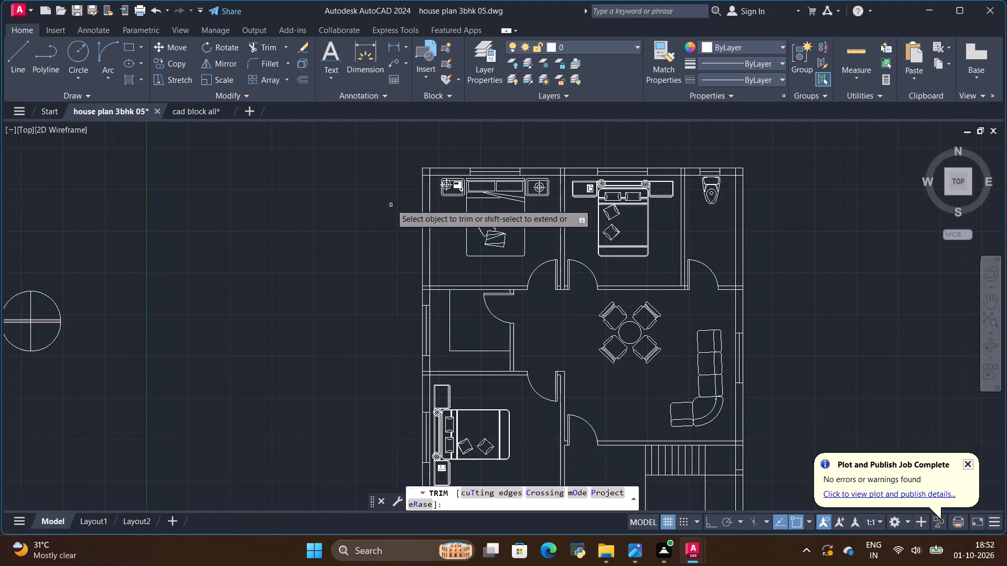
scroll(426, 167, up, 5)
drag(445, 220, 387, 308)
Trim the crossing wall lines where the bedroom-to-bedroom partition and the bedroom-to-toilet partition meet the top outer wall.
scroll(260, 264, down, 4)
scroll(522, 247, up, 1)
scroll(444, 269, up, 1)
scroll(489, 254, up, 3)
drag(430, 250, 508, 260)
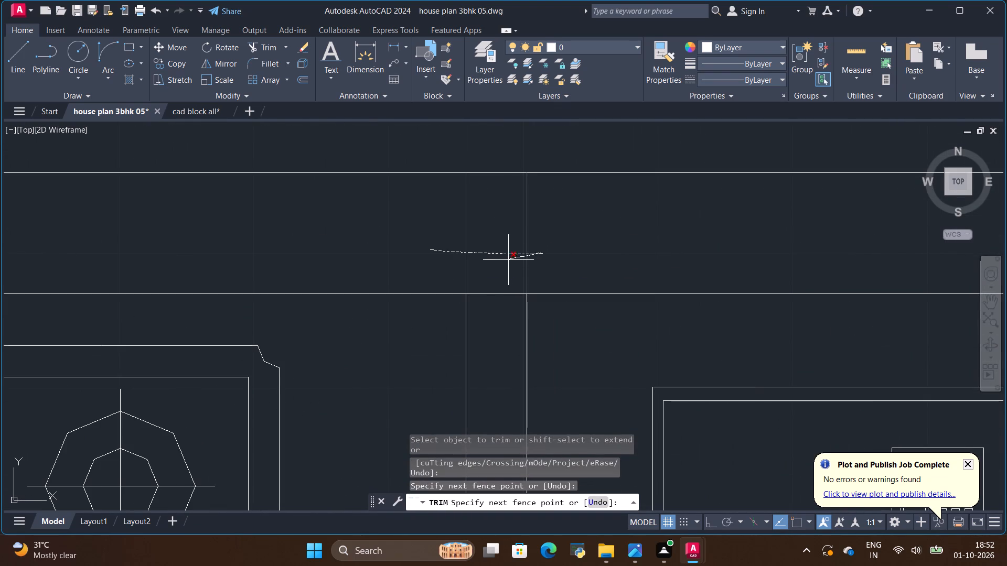
drag(508, 260, 502, 313)
scroll(402, 260, down, 4)
scroll(712, 260, up, 2)
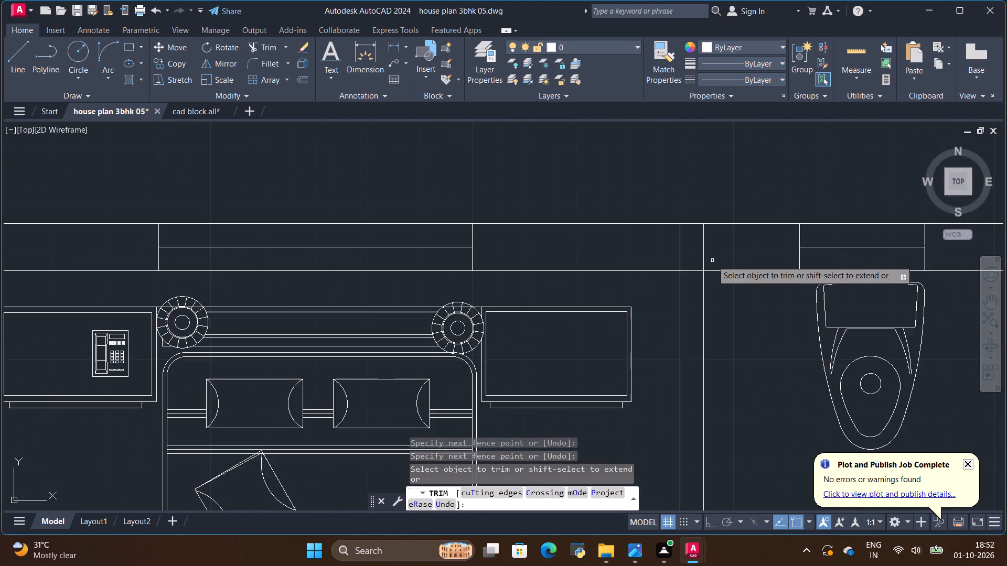
scroll(712, 260, up, 2)
drag(612, 251, 651, 346)
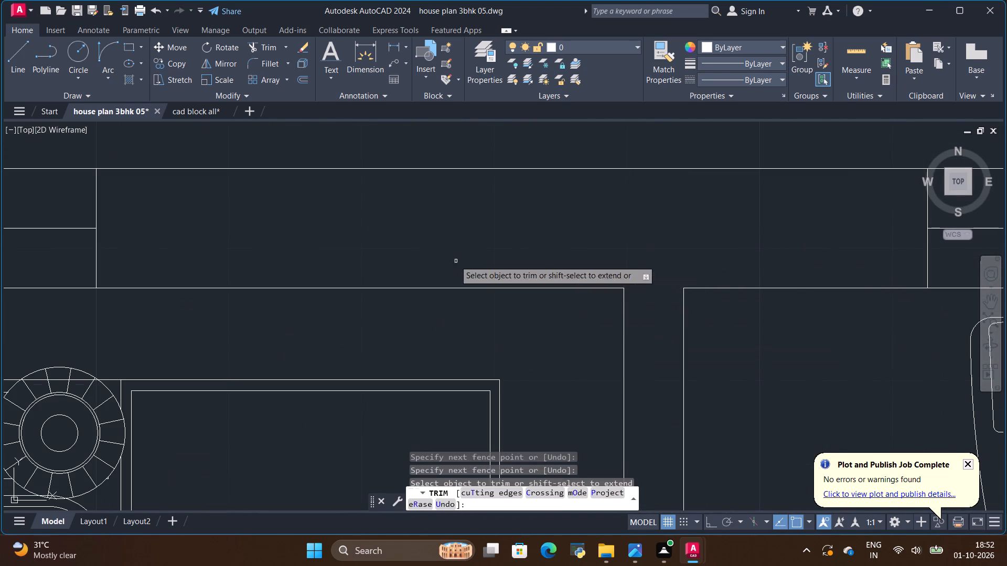
Trim the overlapping wall lines at the upper-right outer corner and where the upper toilet's door wall meets the outer right wall.
scroll(454, 260, down, 3)
scroll(722, 249, up, 2)
drag(652, 260, 734, 263)
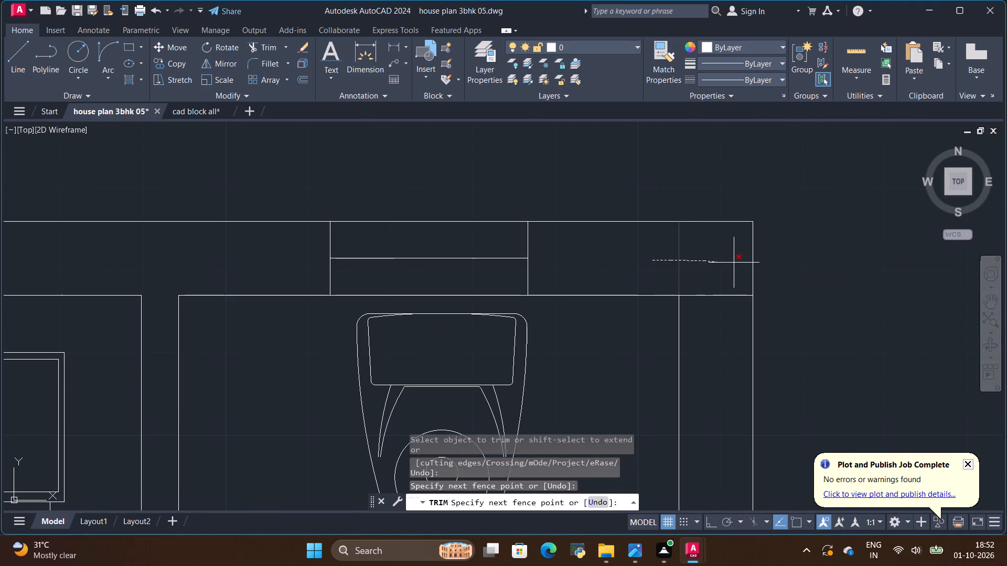
drag(734, 263, 731, 384)
scroll(719, 211, down, 4)
scroll(719, 403, up, 1)
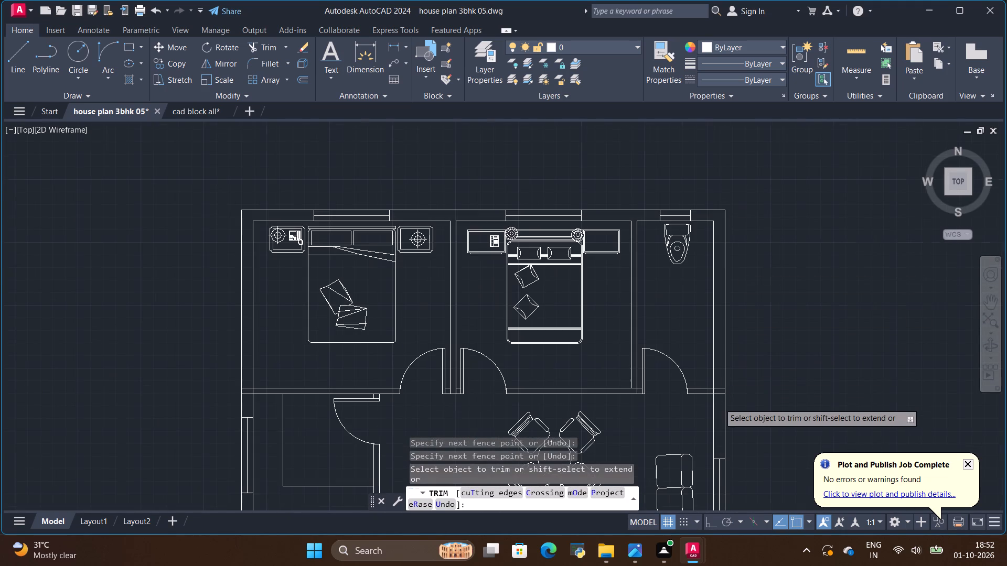
scroll(719, 403, up, 3)
drag(709, 305, 698, 324)
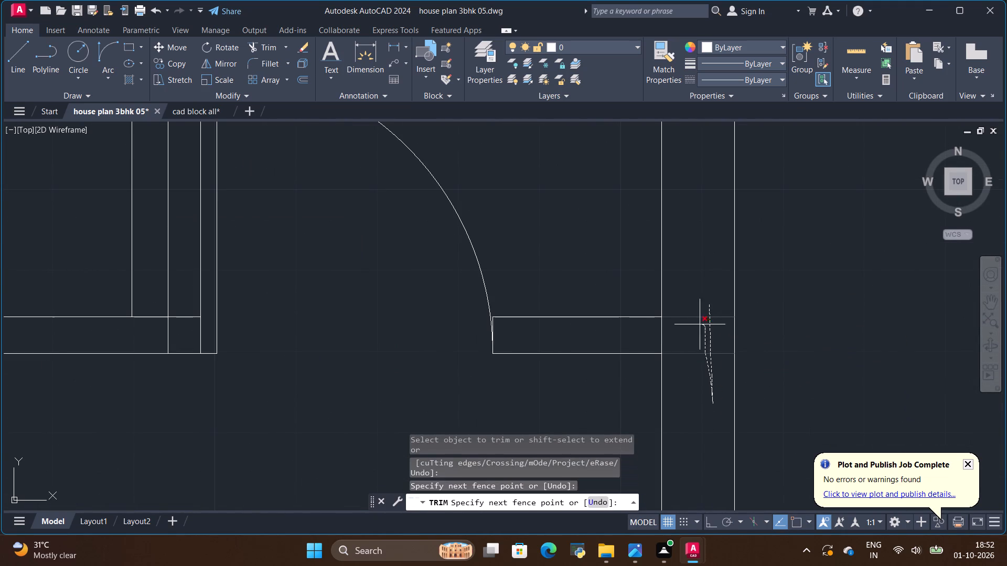
drag(698, 324, 645, 337)
Trim the overlapping wall lines where the bedroom-to-toilet and bedroom-to-bedroom partitions meet the upper bedrooms' lower wall.
scroll(665, 318, down, 3)
scroll(537, 306, up, 3)
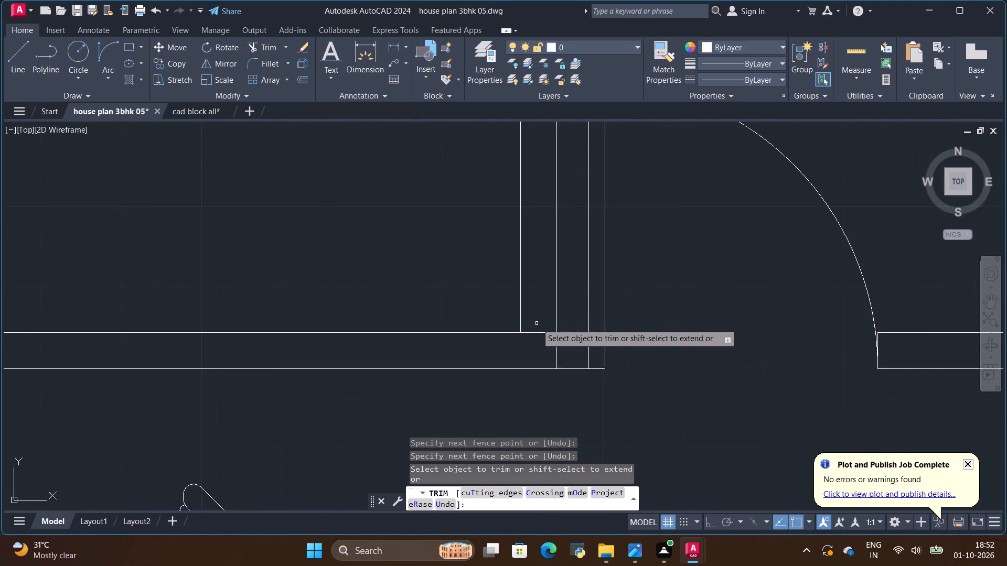
scroll(535, 352, up, 1)
drag(541, 296, 539, 366)
drag(545, 345, 556, 349)
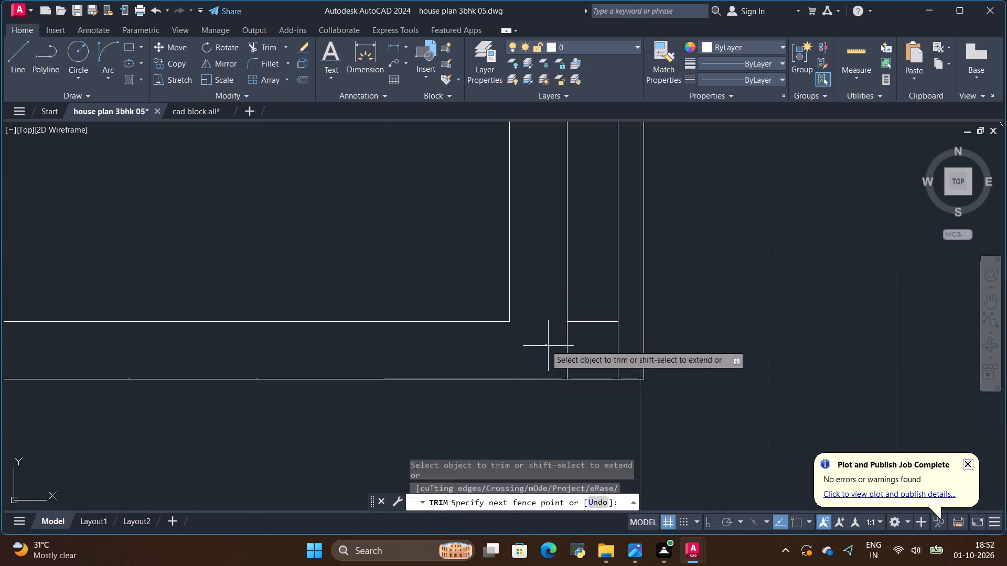
drag(556, 349, 585, 354)
scroll(588, 346, down, 3)
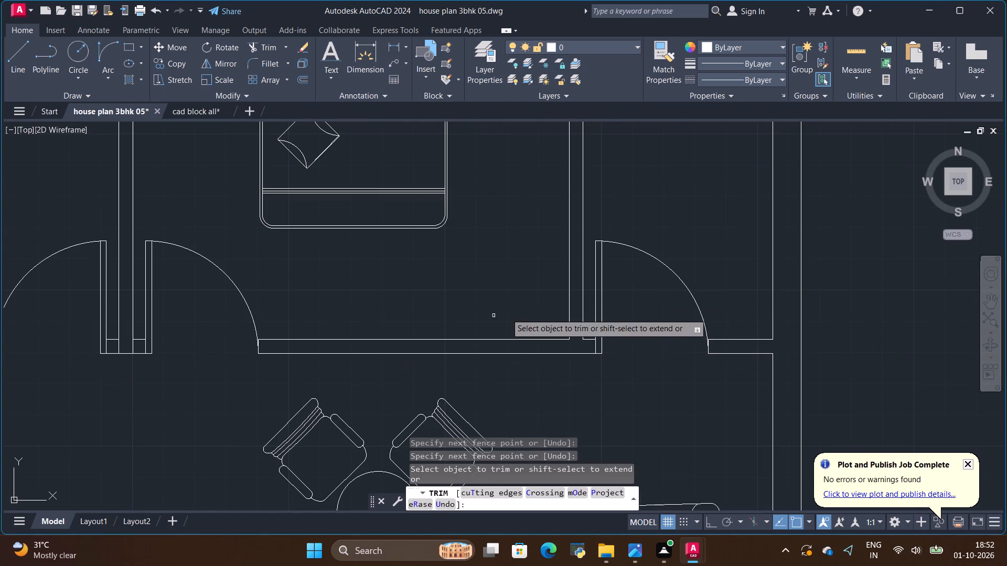
scroll(514, 312, down, 1)
scroll(269, 310, up, 1)
scroll(238, 361, up, 1)
scroll(288, 342, up, 2)
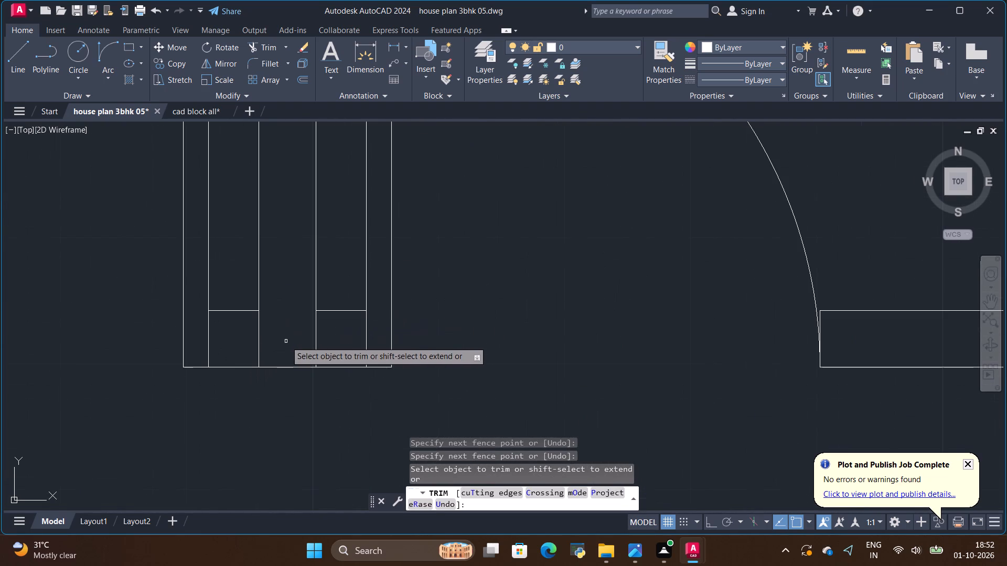
drag(230, 333, 324, 343)
scroll(345, 334, down, 3)
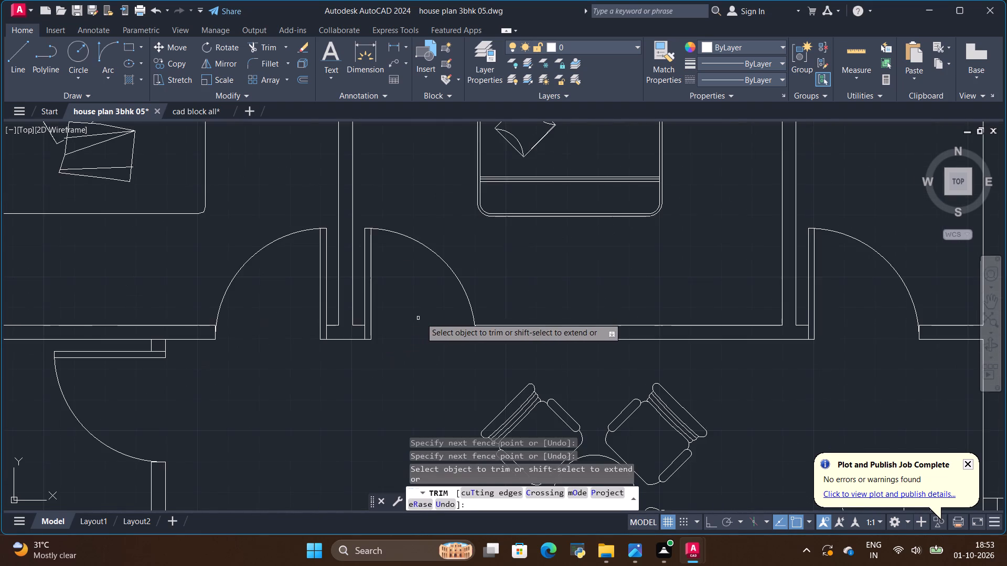
Trim the overlapping lines where the wall between the upper-left bedroom and kitchen meets the kitchen's door wall and the outer left wall.
scroll(430, 314, down, 1)
scroll(232, 320, up, 4)
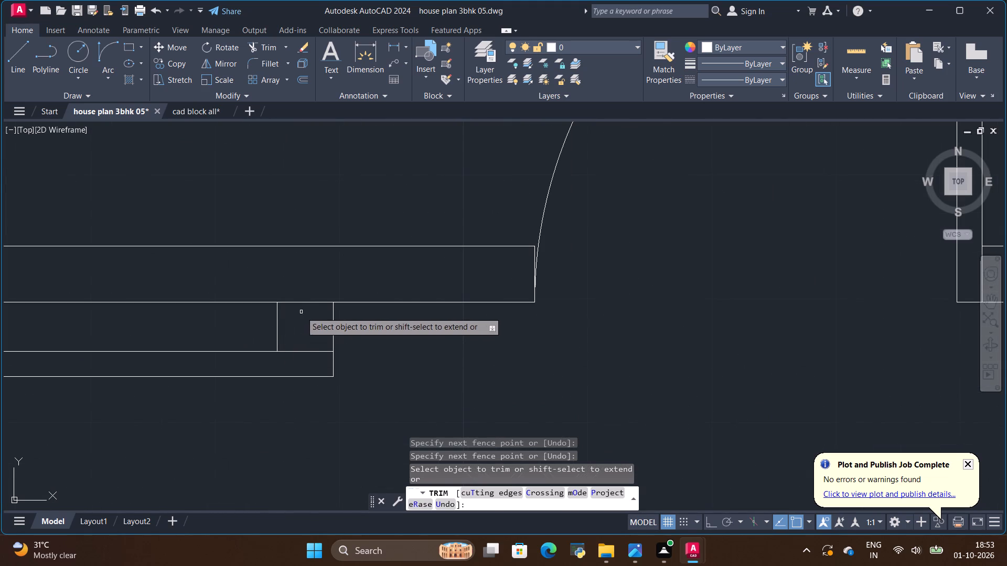
drag(302, 292, 306, 326)
scroll(511, 314, down, 3)
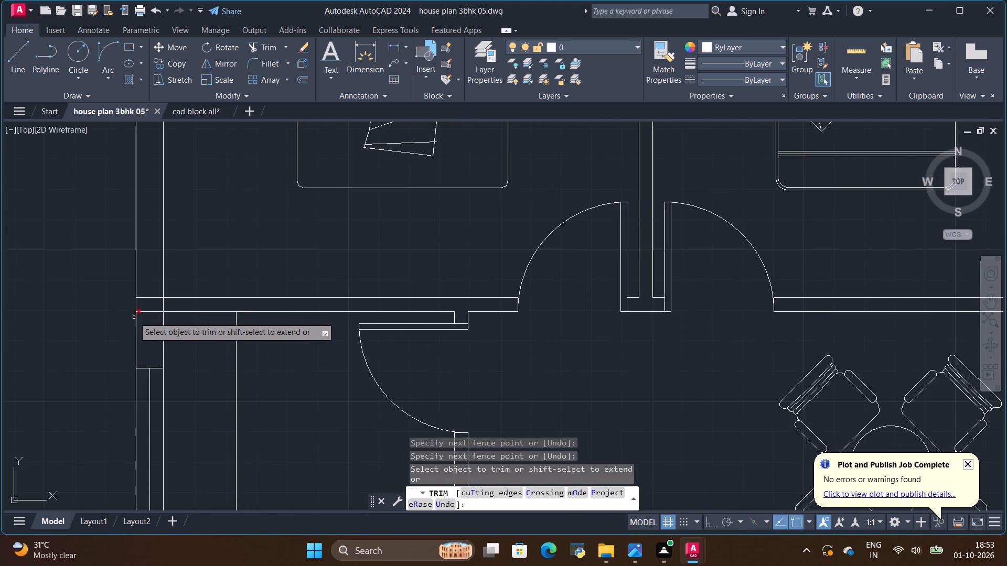
scroll(137, 304, up, 3)
drag(170, 251, 187, 320)
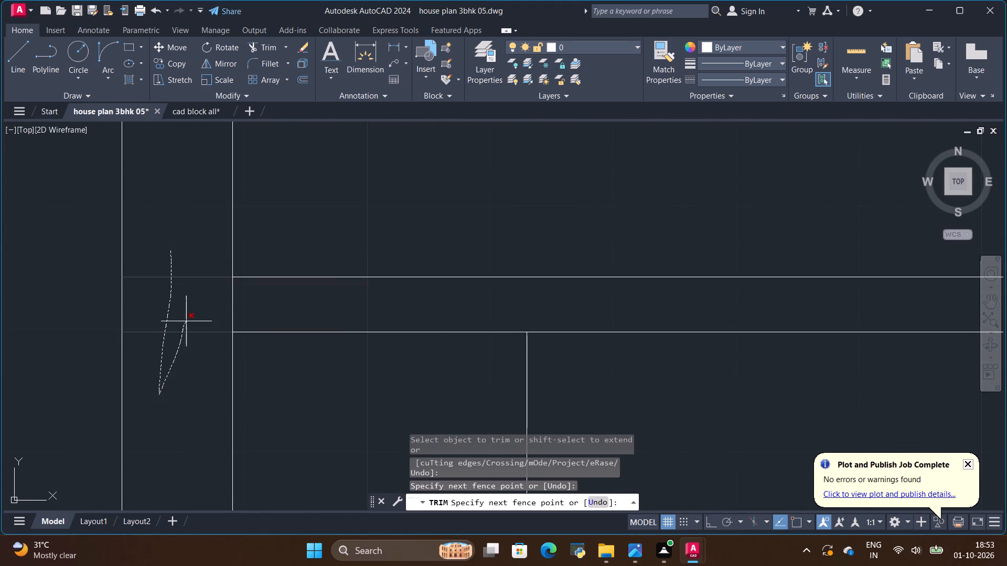
drag(187, 320, 248, 316)
scroll(278, 296, down, 8)
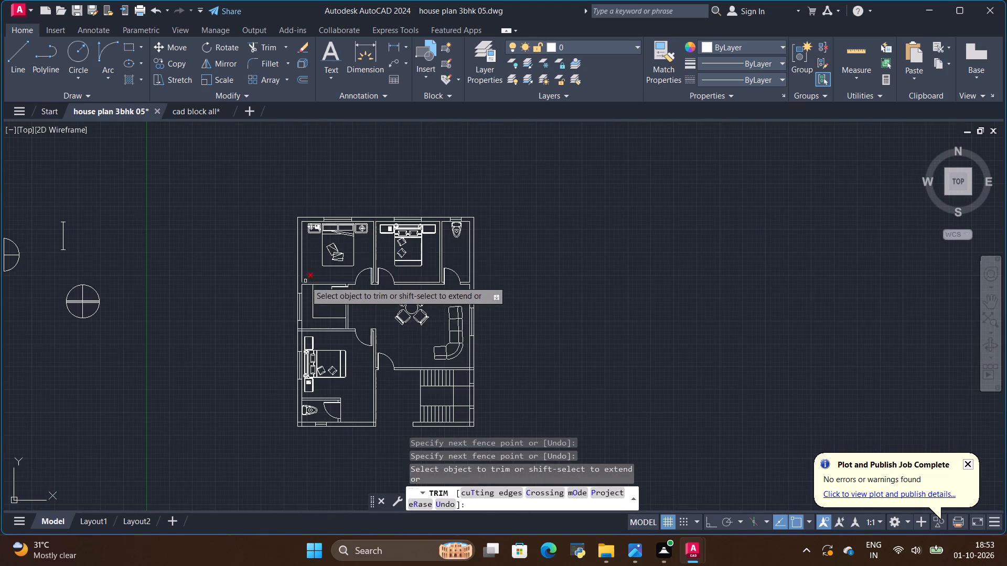
Trim the overlapping lines where the wall between the kitchen and the lower bedroom meets the outer left wall.
scroll(334, 321, up, 2)
scroll(205, 347, up, 1)
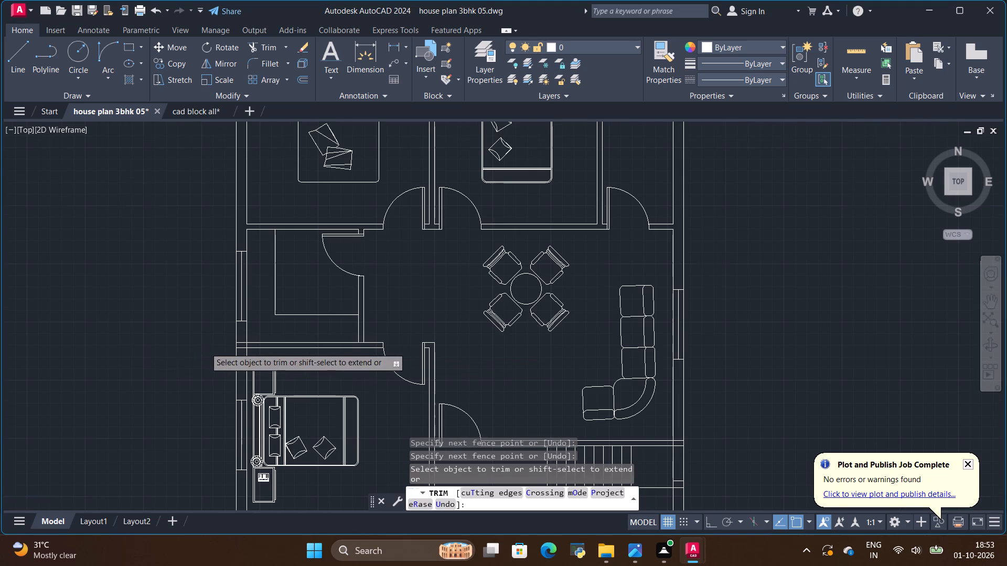
scroll(262, 359, up, 3)
drag(304, 262, 309, 317)
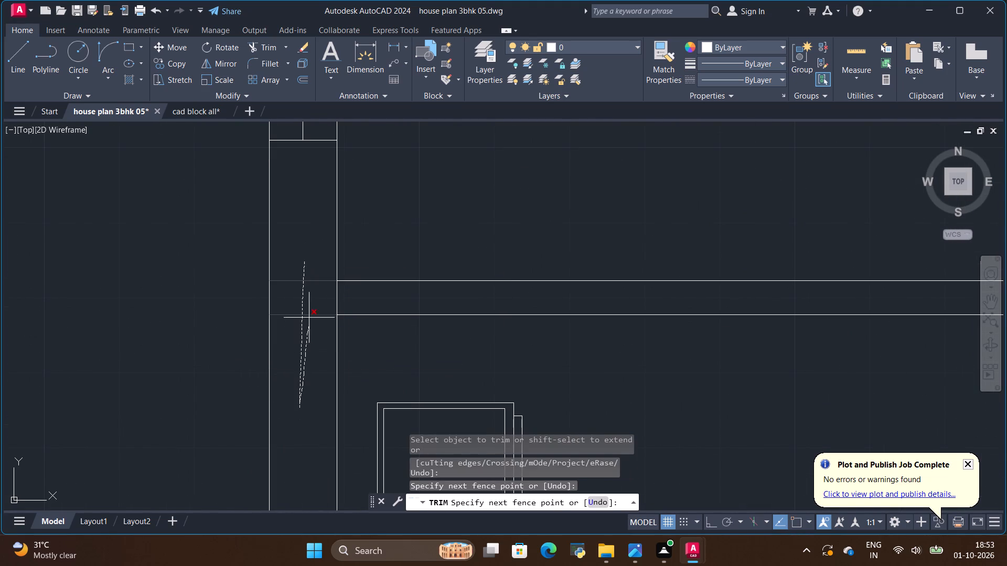
drag(309, 317, 352, 303)
scroll(342, 300, down, 4)
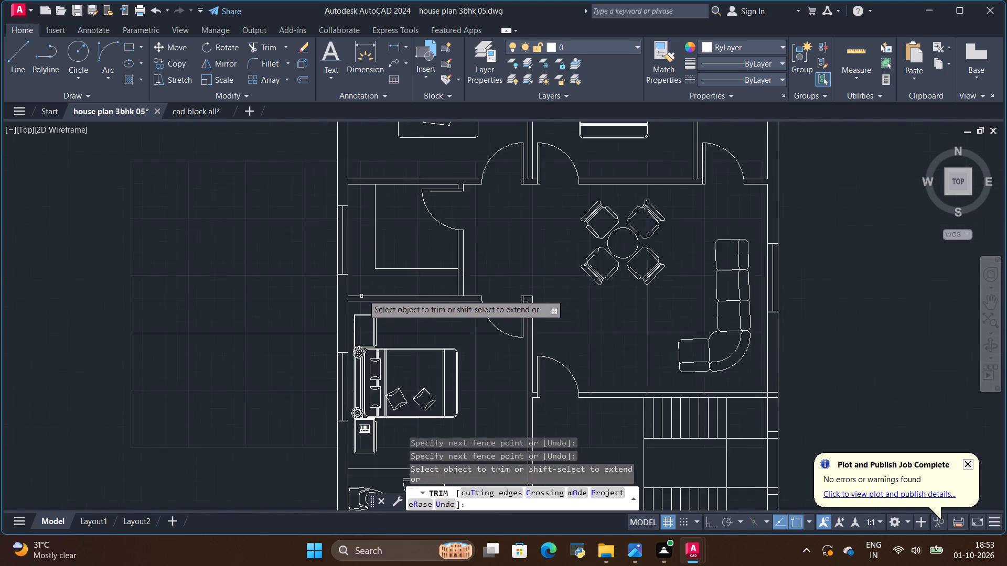
Trim the outer left wall's inner line where the lower toilet's upper wall joins it.
scroll(369, 292, down, 1)
scroll(346, 371, up, 2)
scroll(358, 340, down, 2)
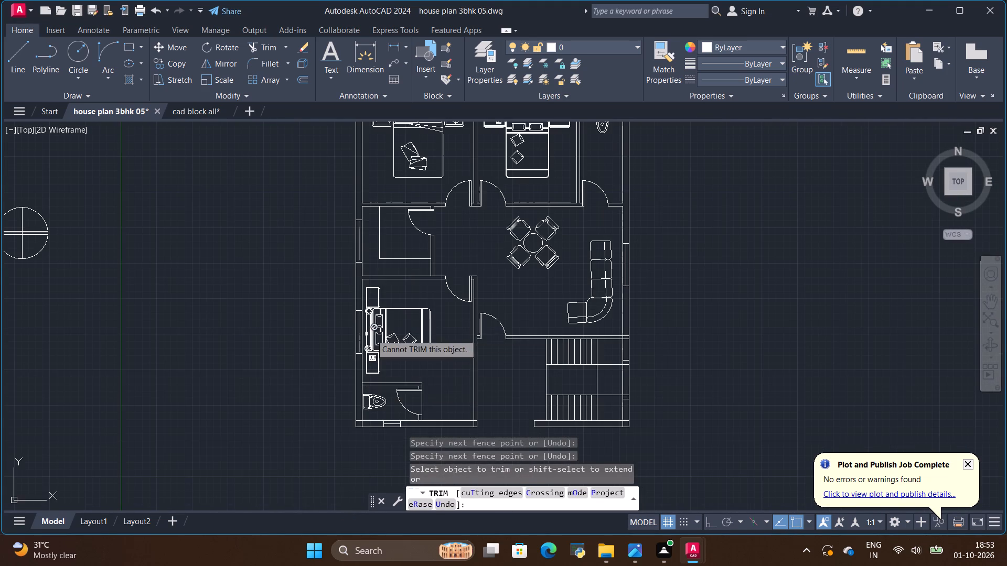
scroll(346, 406, up, 2)
scroll(385, 360, up, 5)
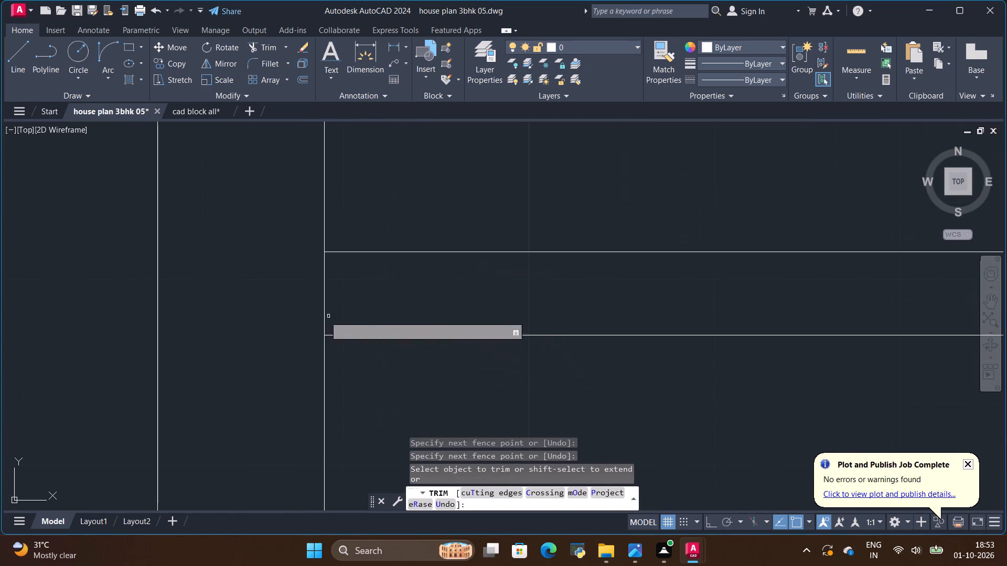
drag(292, 314, 361, 308)
scroll(361, 308, down, 7)
scroll(355, 343, up, 3)
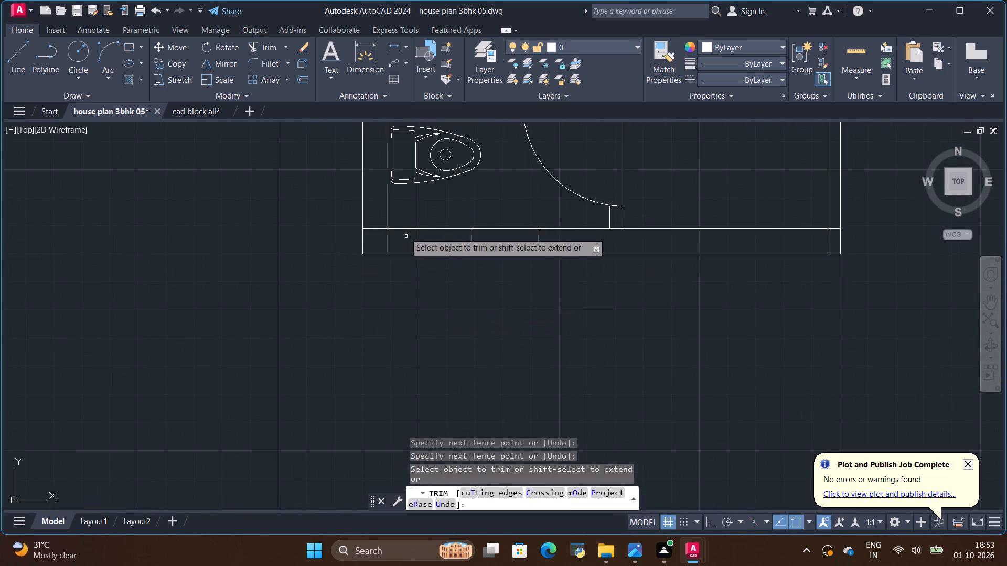
Trim the overlapping wall lines at the plan's lower-left outer corner and where the lower bedroom's right wall meets the bottom wall.
scroll(393, 213, up, 4)
drag(353, 195, 420, 309)
scroll(263, 316, down, 3)
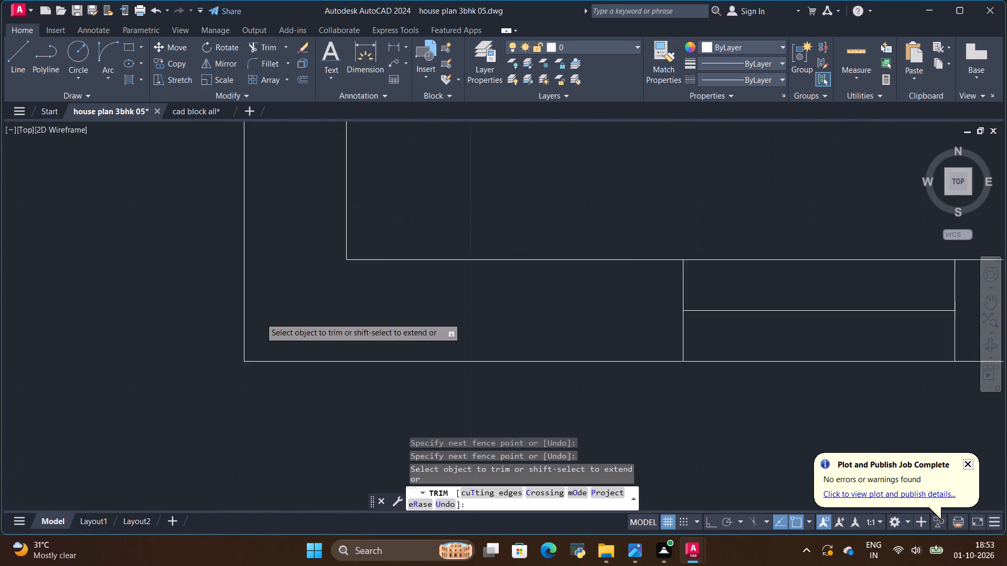
scroll(337, 342, down, 3)
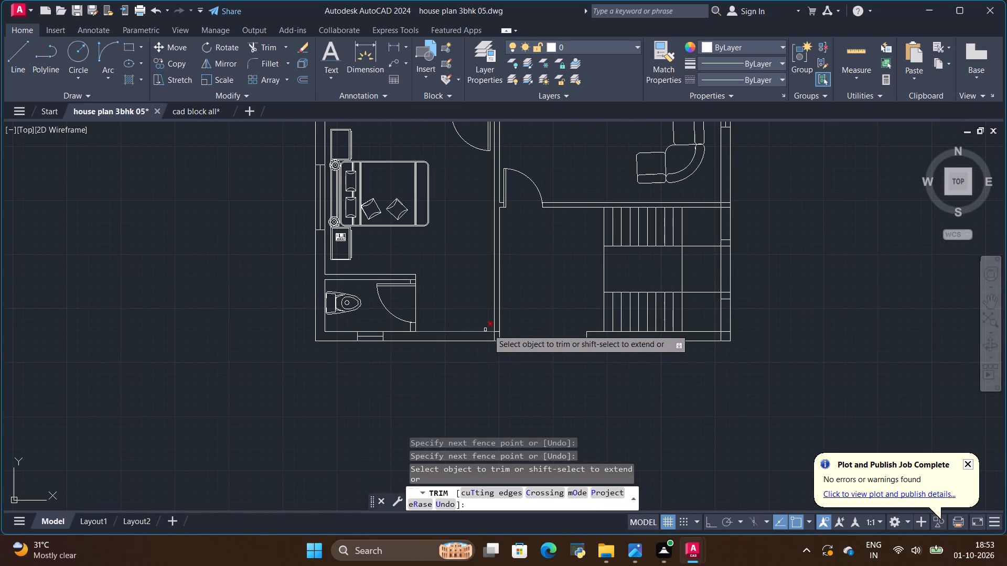
scroll(494, 329, up, 2)
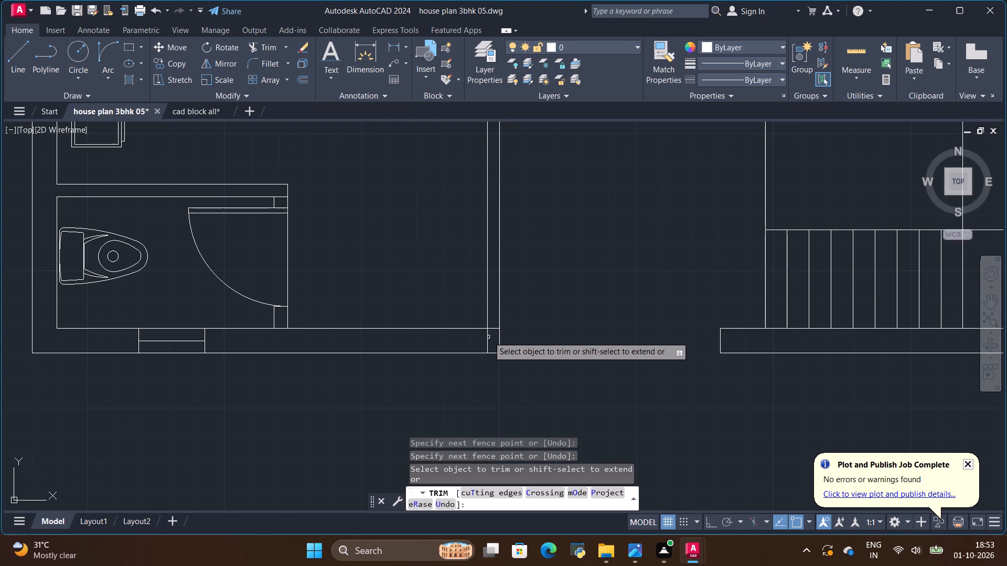
scroll(488, 332, up, 3)
drag(500, 306, 423, 362)
scroll(410, 364, down, 3)
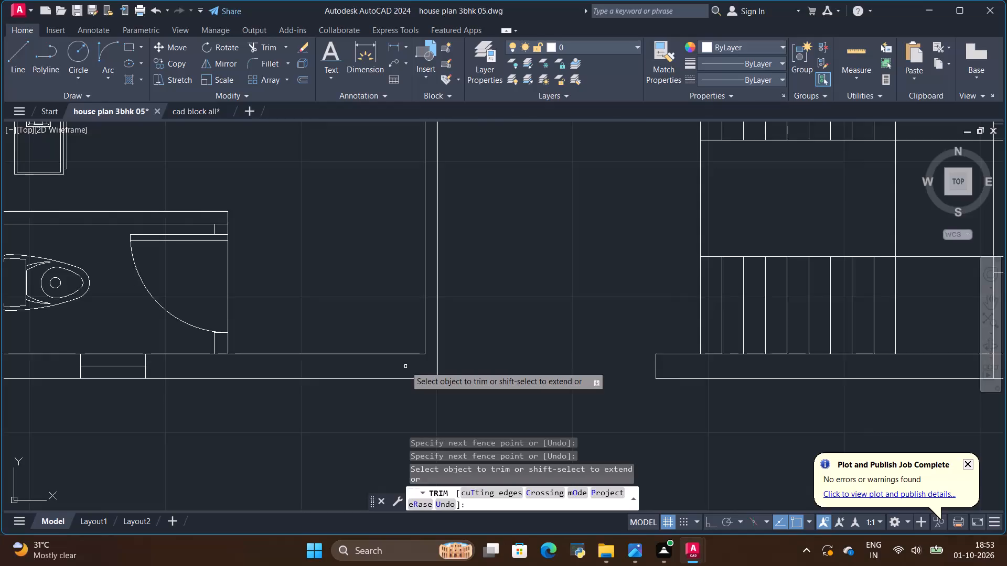
Trim away the two short cross lines inside the outer right wall beside the staircase.
scroll(405, 366, down, 2)
scroll(408, 221, up, 2)
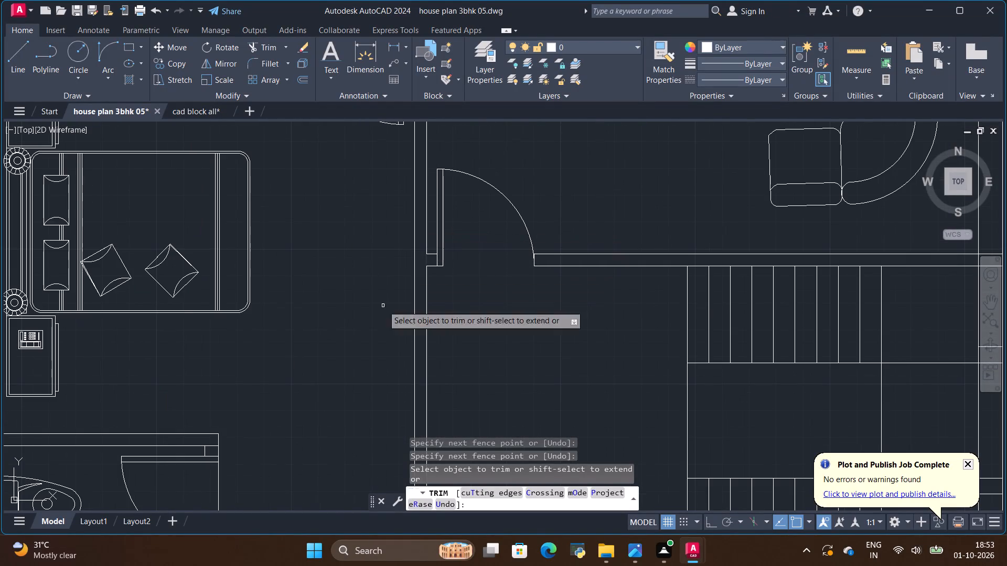
scroll(321, 336, down, 1)
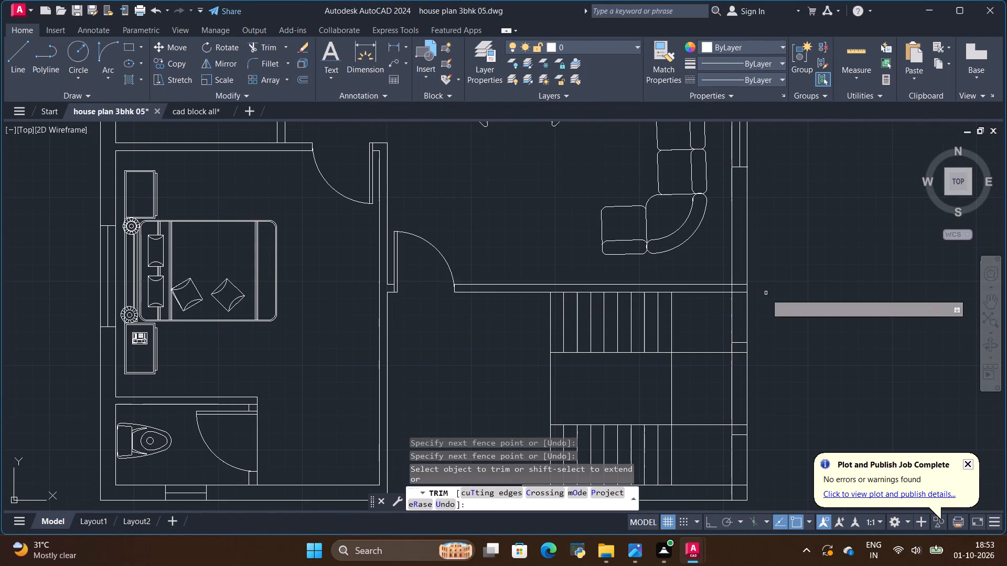
scroll(735, 360, up, 2)
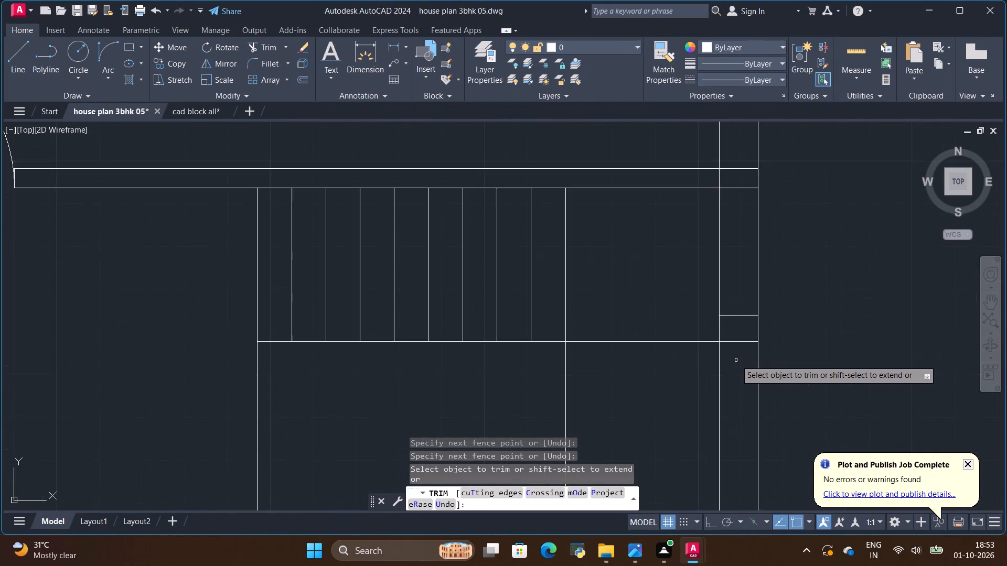
scroll(736, 362, up, 2)
drag(736, 214, 745, 247)
scroll(740, 219, down, 4)
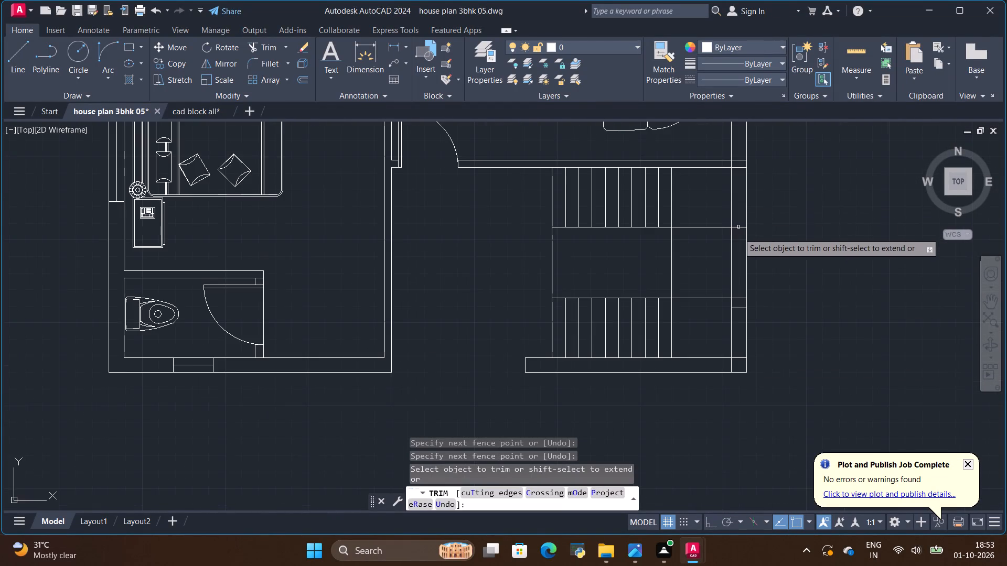
scroll(741, 317, up, 2)
drag(733, 284, 735, 323)
scroll(735, 323, down, 3)
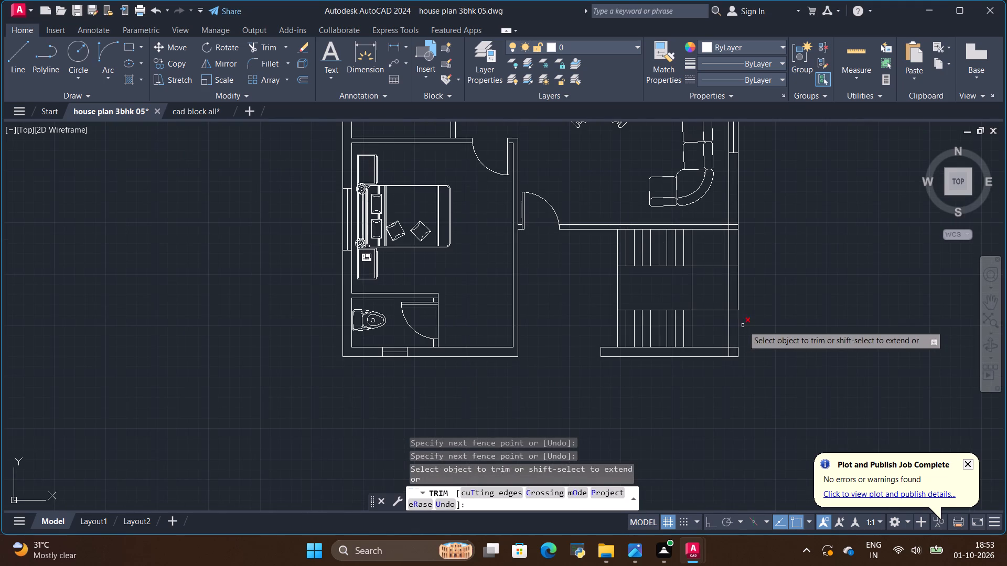
Trim the crossing lines where the wall above the staircase meets the outer right wall.
scroll(759, 323, down, 1)
scroll(736, 238, up, 3)
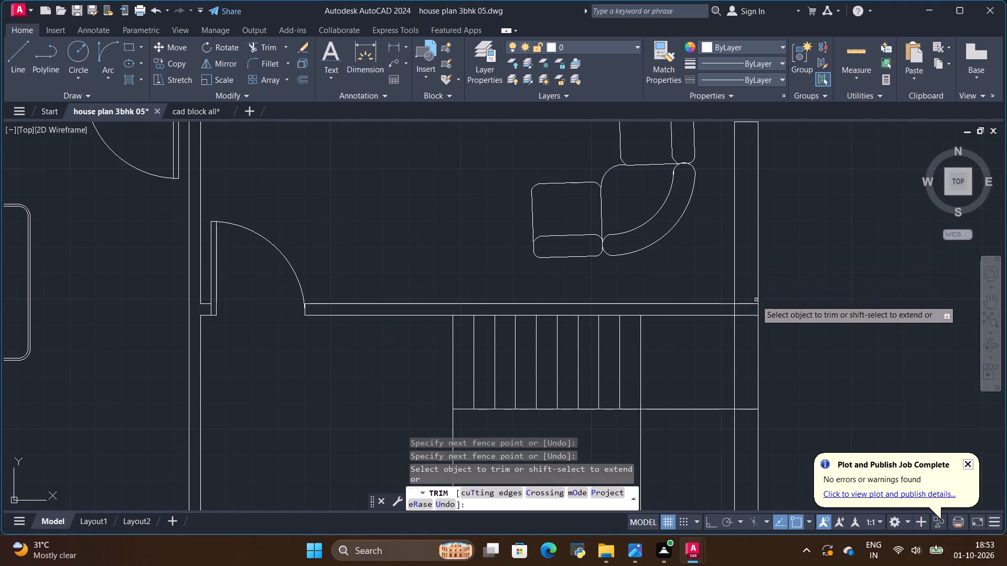
scroll(747, 318, up, 3)
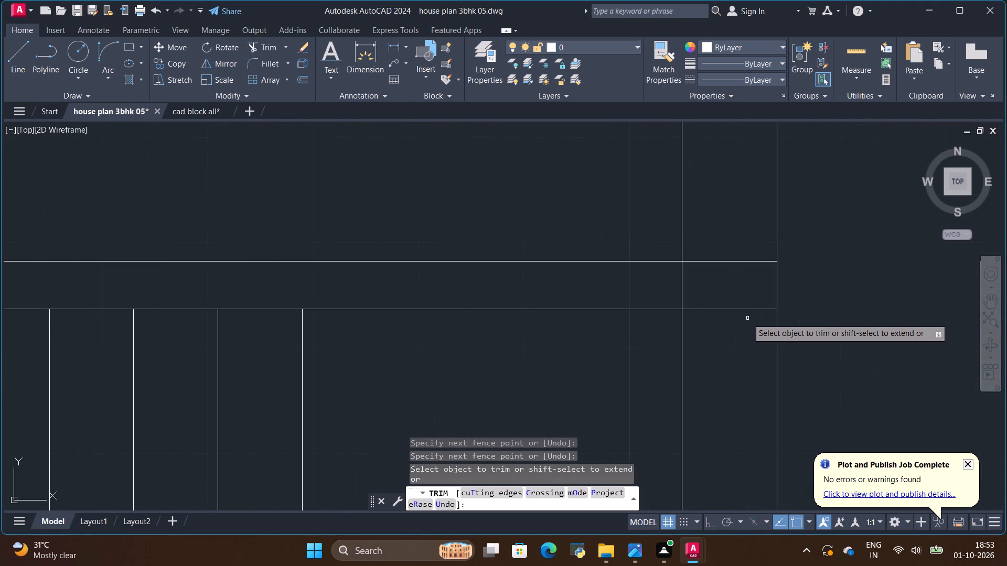
drag(734, 287, 742, 321)
scroll(738, 285, down, 4)
scroll(775, 346, down, 1)
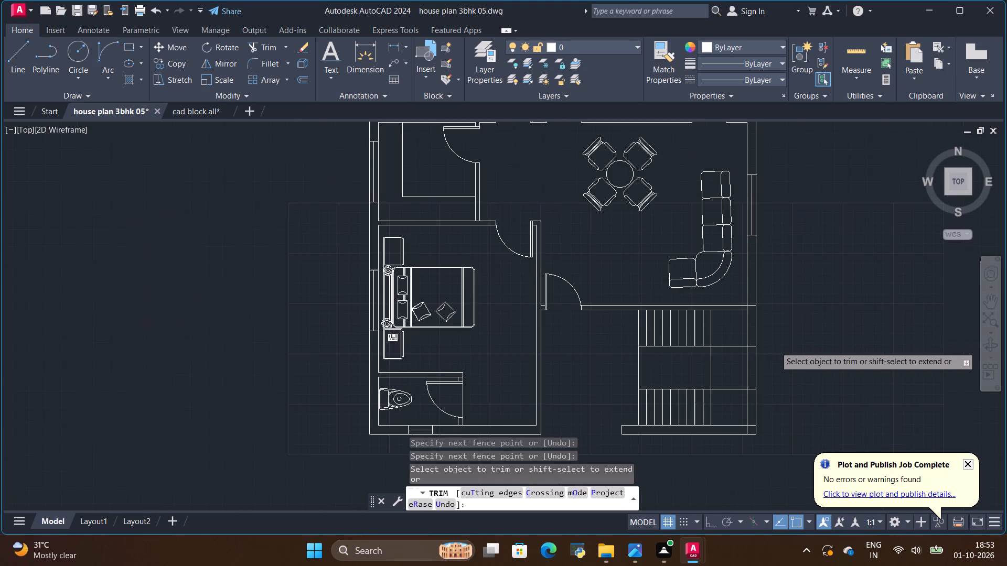
Examine the whole floor plan for wall junctions that still need trimming.
scroll(764, 280, down, 1)
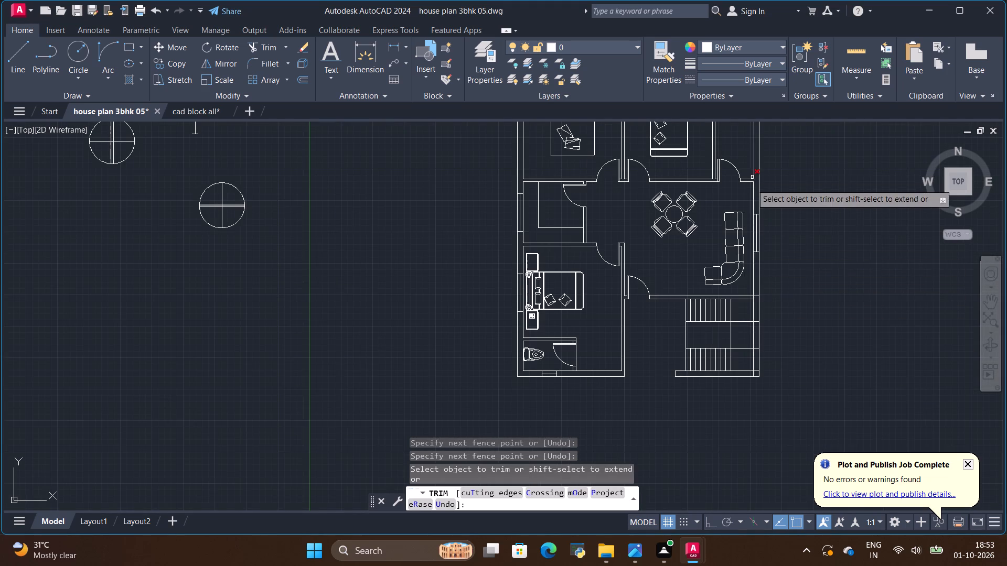
scroll(751, 196, down, 1)
scroll(747, 121, up, 3)
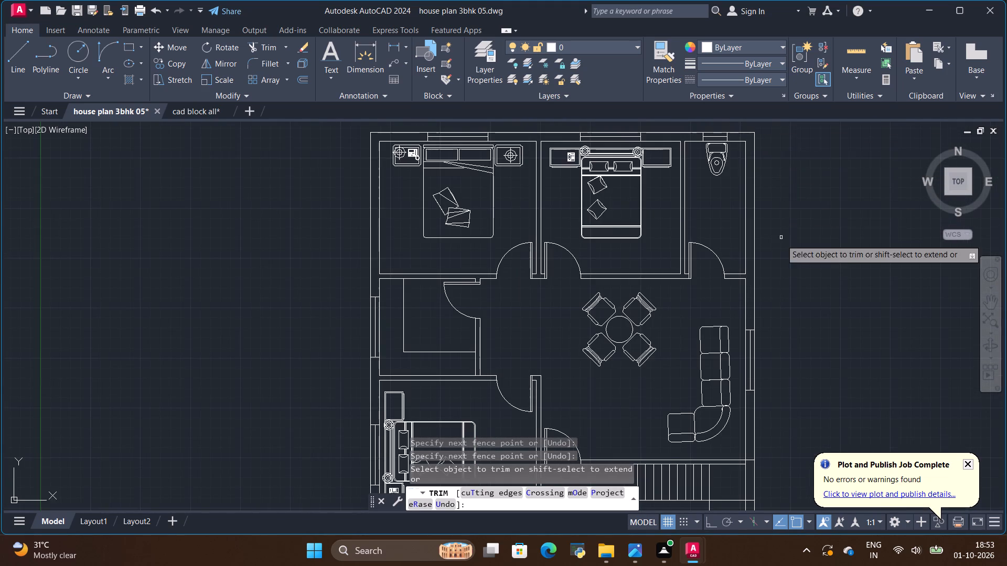
scroll(781, 238, down, 1)
scroll(779, 234, up, 1)
scroll(779, 229, down, 3)
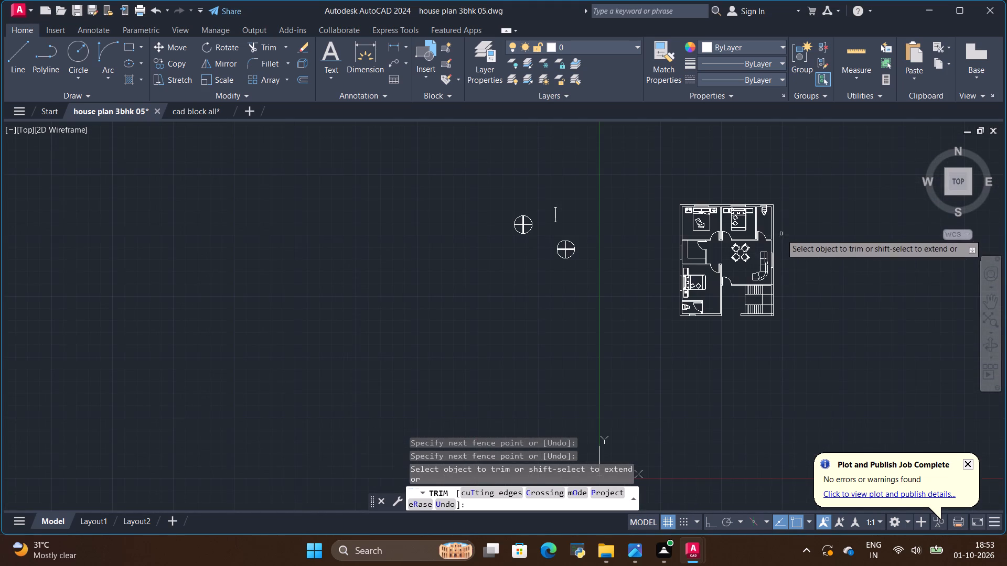
scroll(790, 262, up, 1)
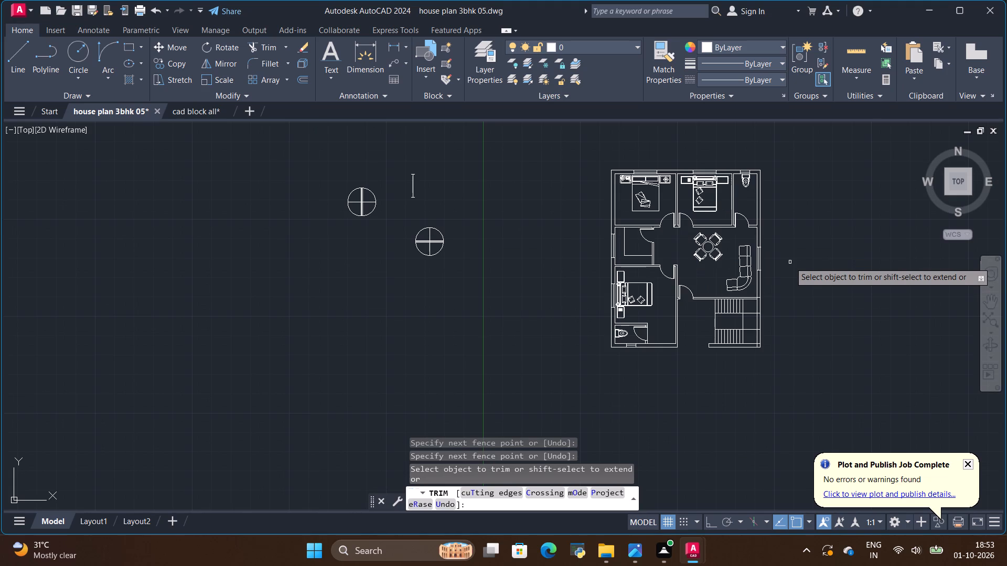
Save the house plan drawing.
key(ctrl+s)
key(ctrl+s)
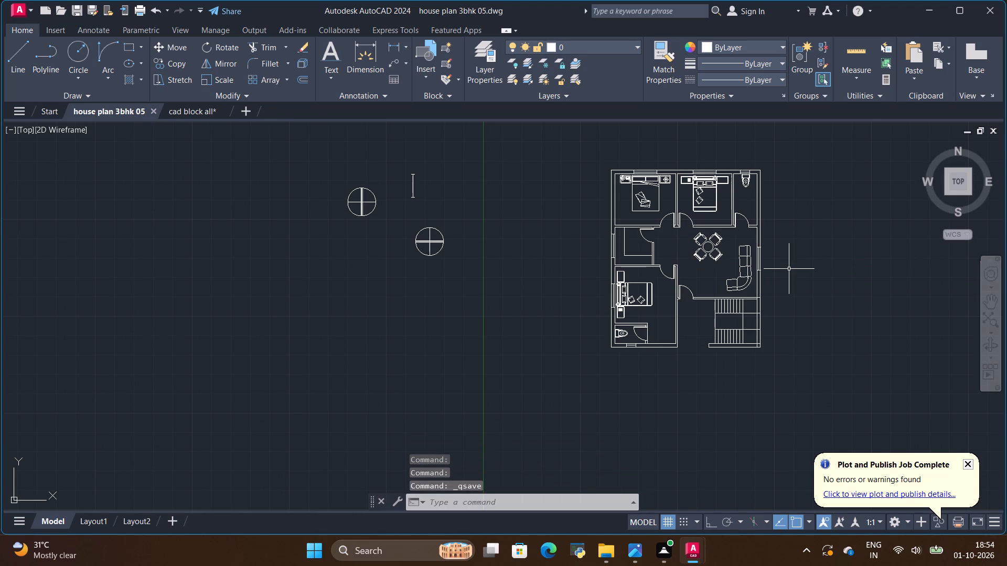
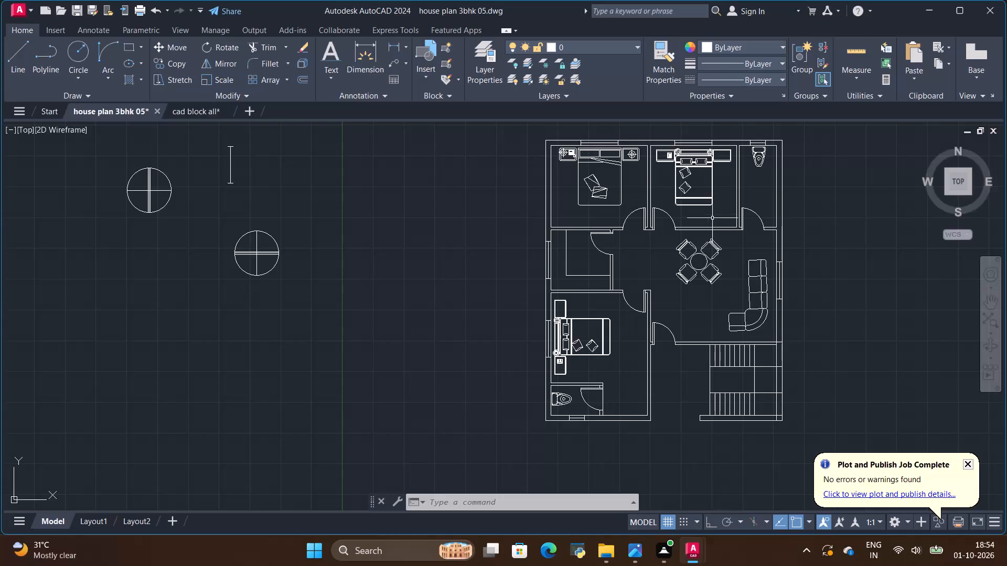
Choose ISO-25 as the current dimension style.
scroll(703, 214, up, 1)
scroll(703, 214, down, 1)
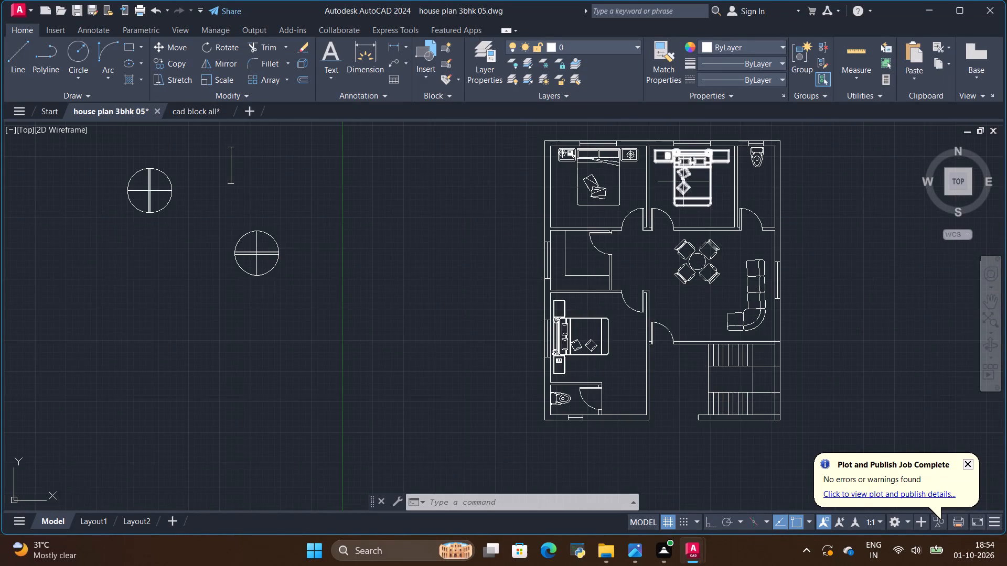
scroll(683, 193, down, 1)
scroll(673, 162, up, 2)
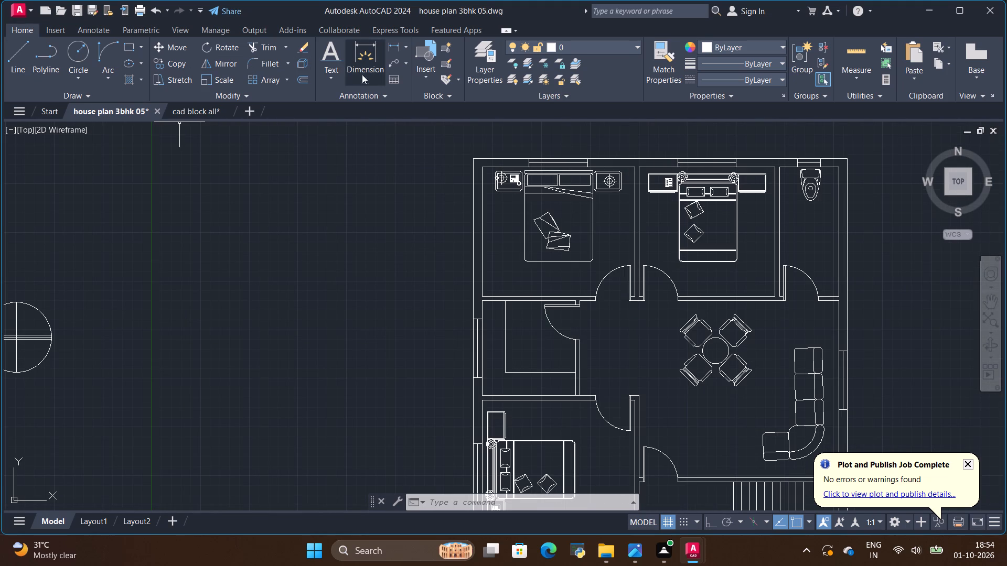
click(387, 96)
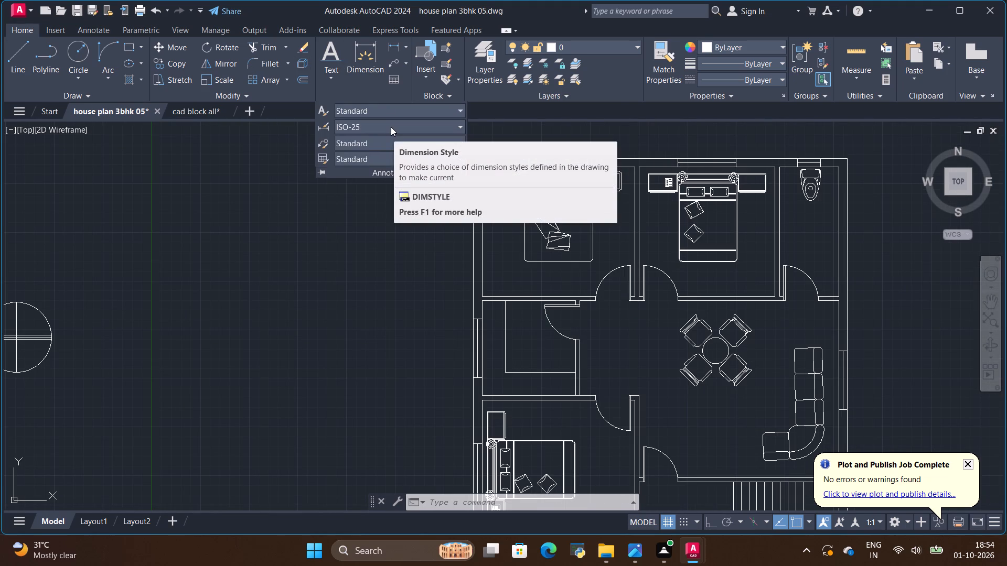
click(391, 127)
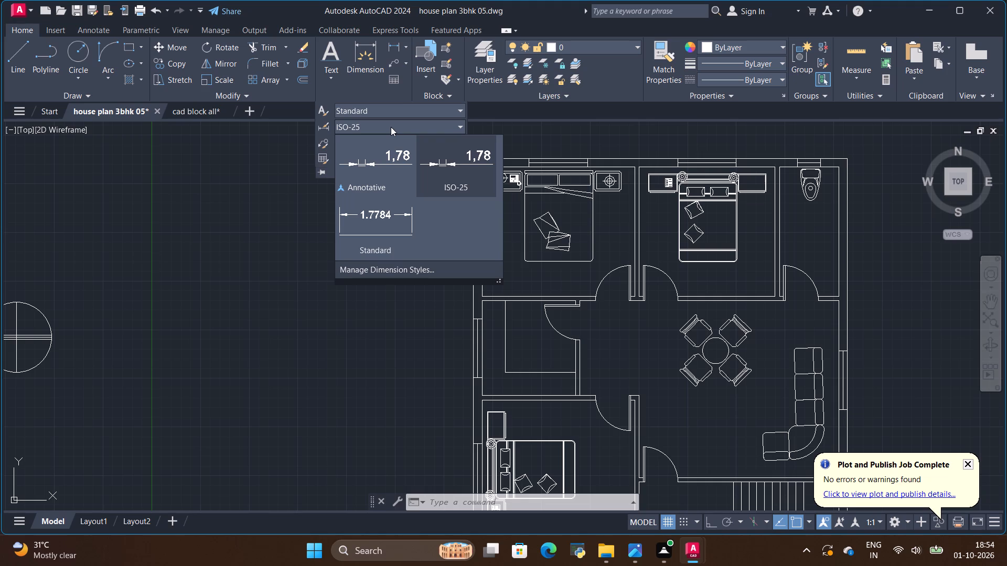
click(430, 153)
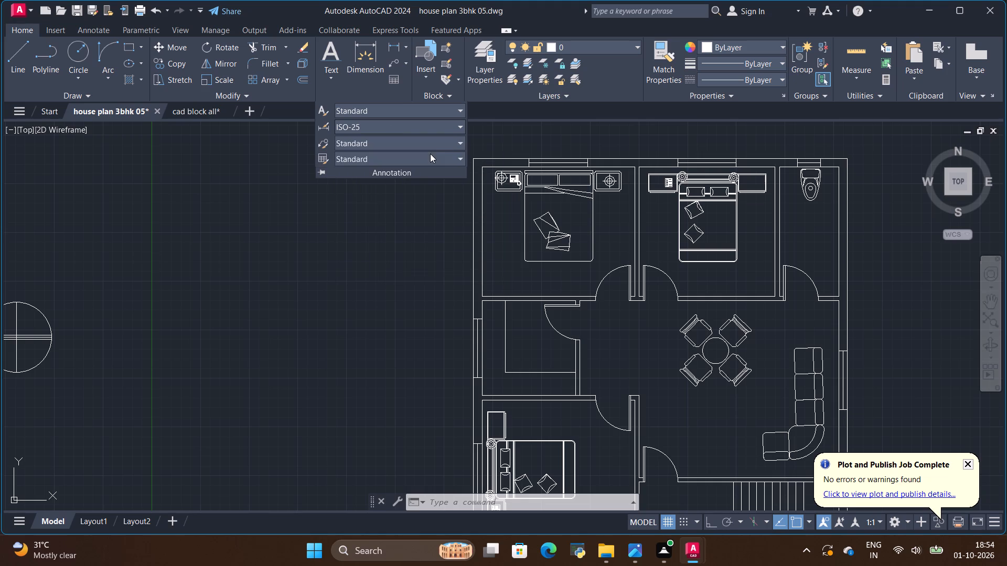
Dimension the top outer wall's thickness beside the toilet, placing the dimension outside the plan's upper right corner.
click(371, 65)
scroll(445, 195, down, 1)
scroll(708, 192, up, 2)
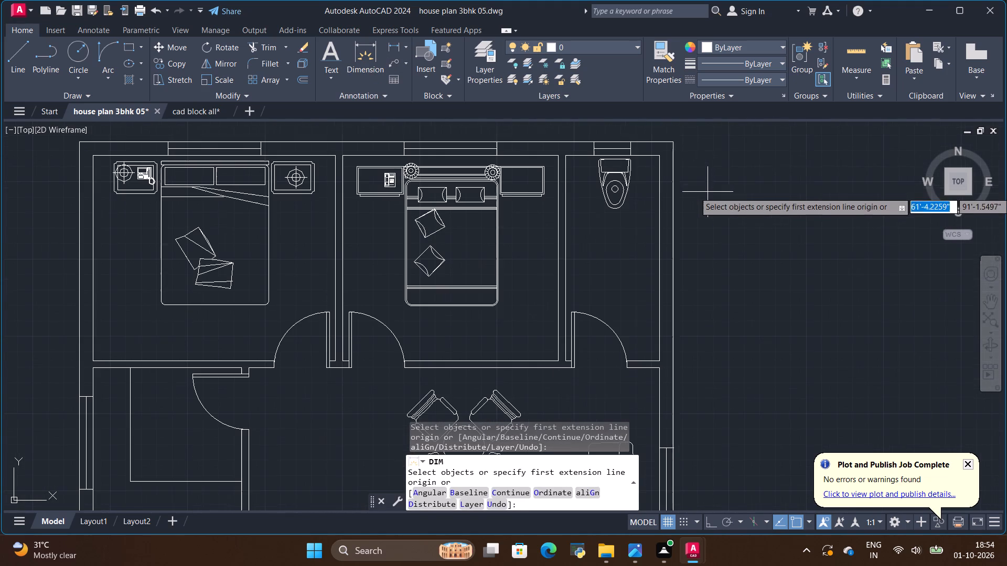
scroll(661, 140, up, 2)
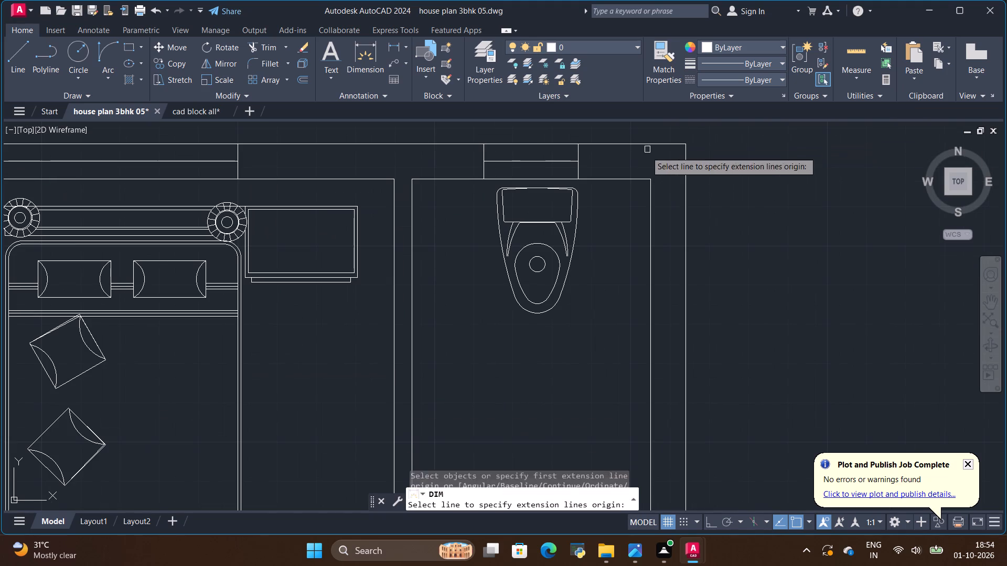
click(651, 179)
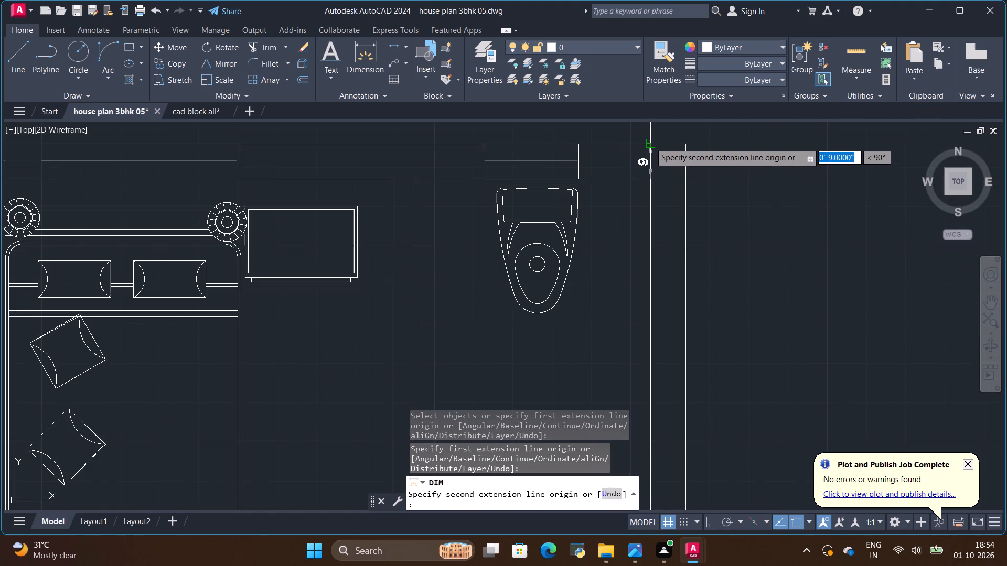
click(650, 143)
click(741, 146)
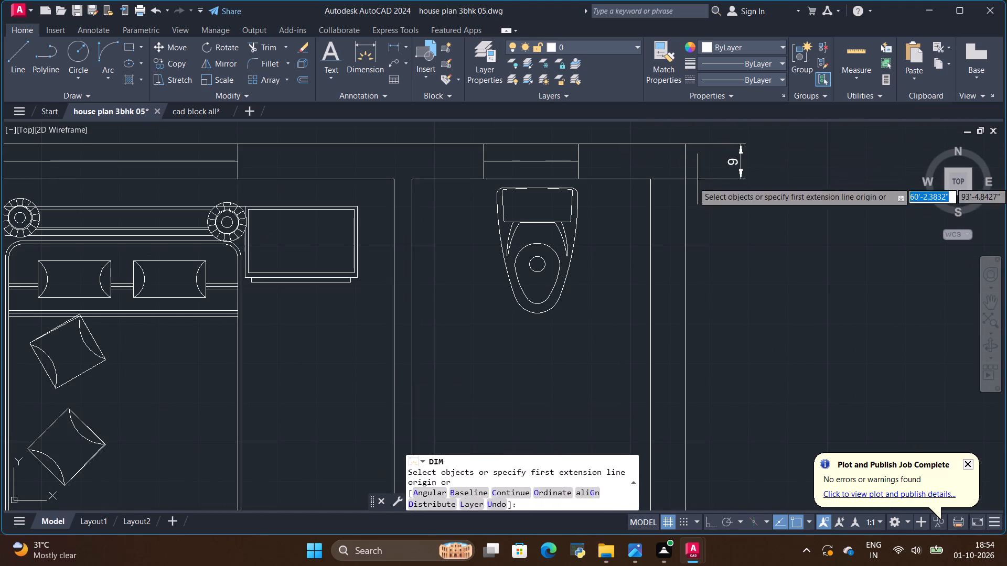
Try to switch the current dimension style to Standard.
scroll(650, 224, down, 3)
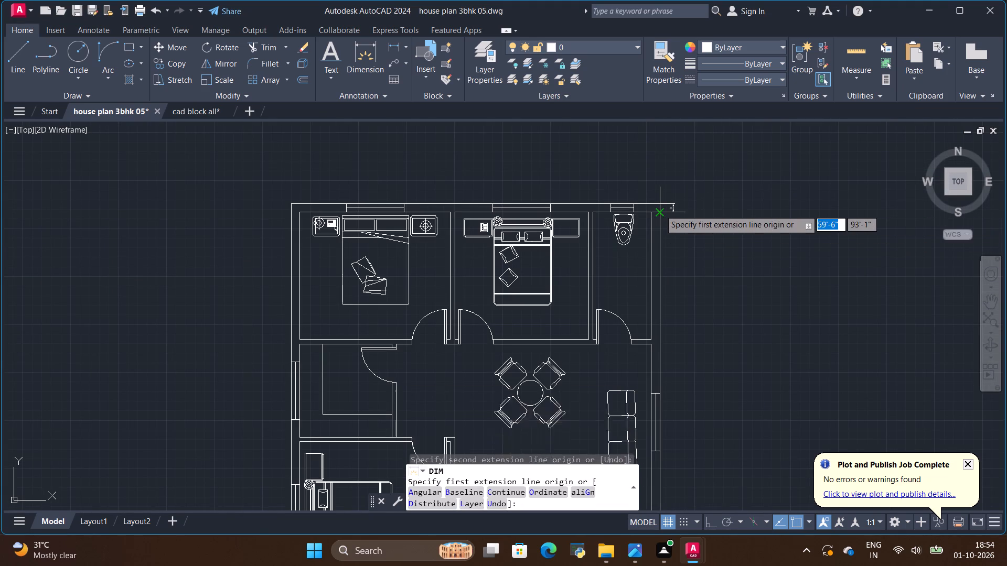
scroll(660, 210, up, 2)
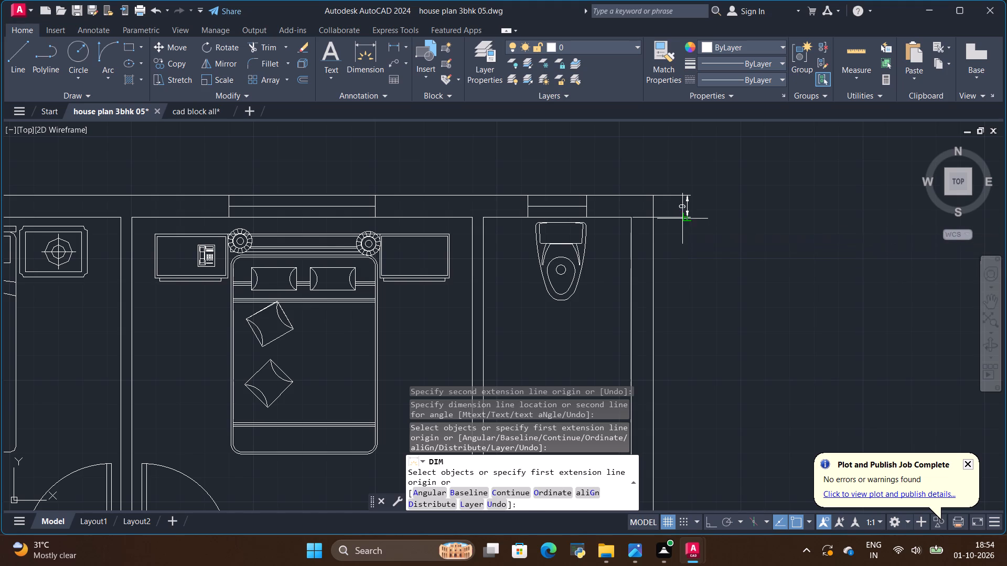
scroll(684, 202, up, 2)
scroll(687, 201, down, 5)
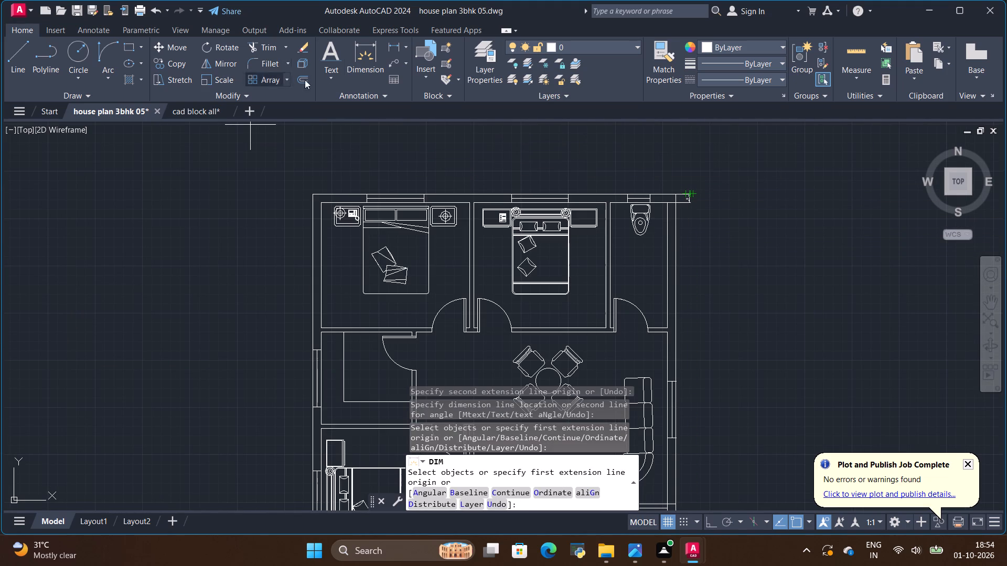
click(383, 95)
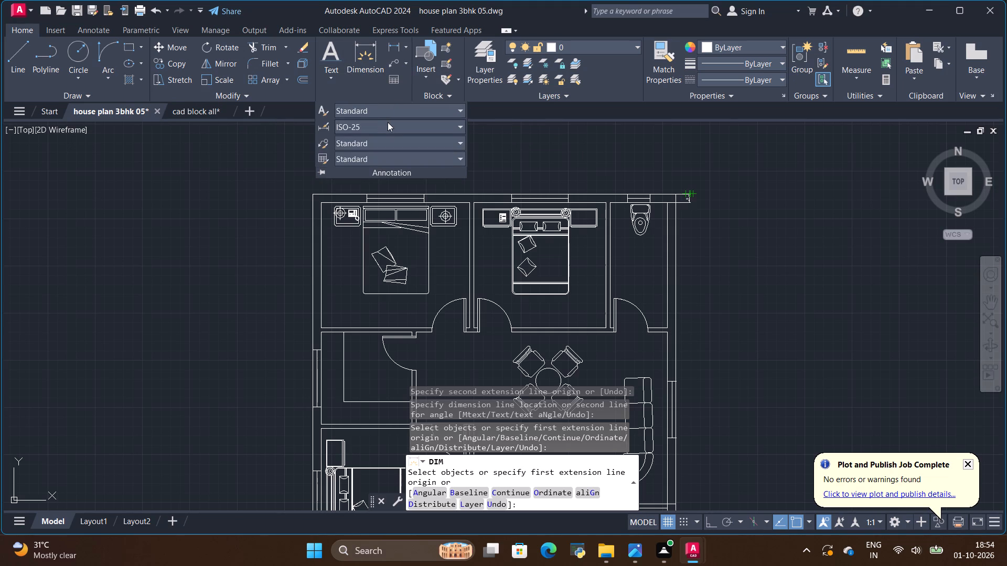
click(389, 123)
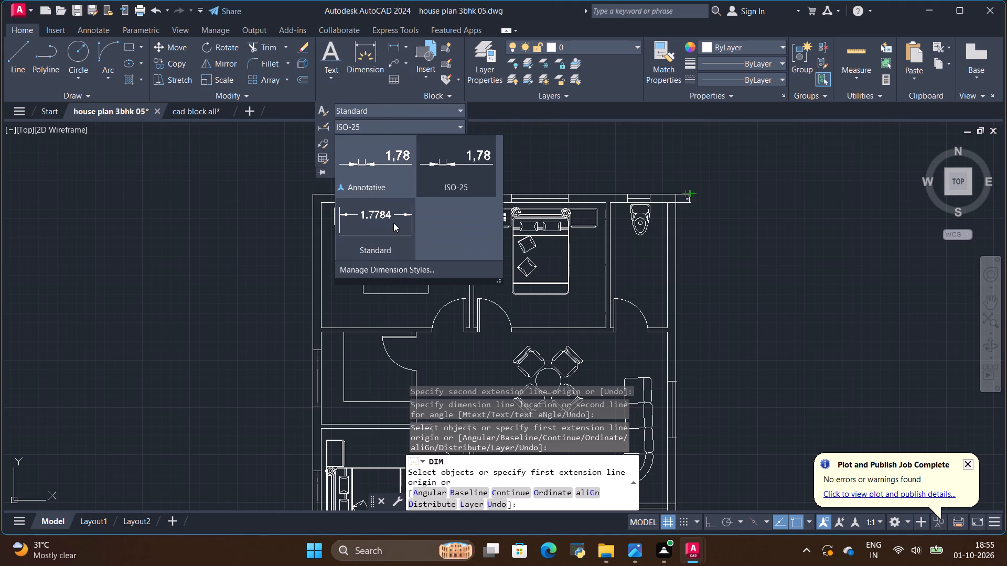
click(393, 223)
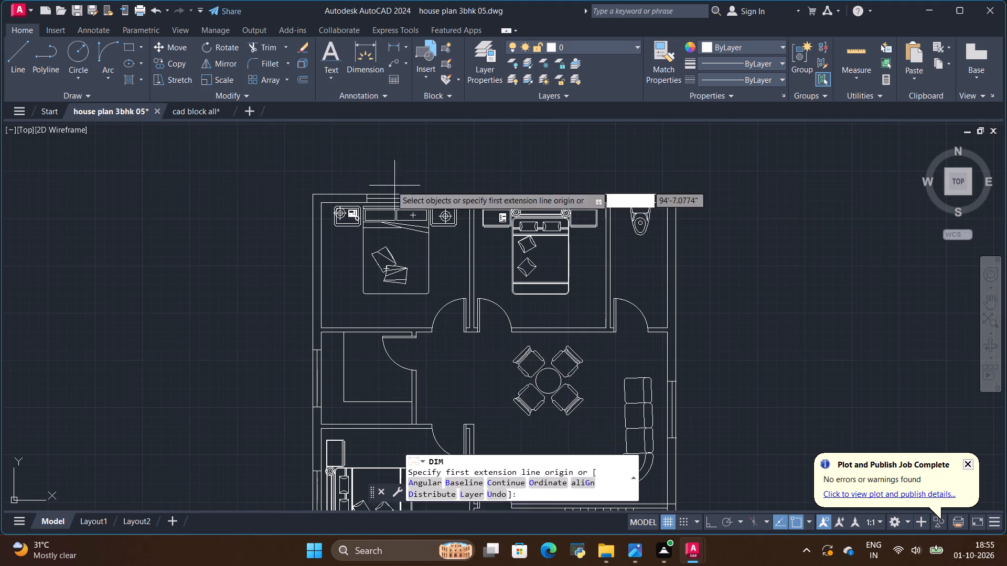
Dimension the top outer wall's thickness at the upper left bedroom, placing the dimension outside the left wall.
scroll(267, 189, up, 2)
scroll(322, 201, up, 1)
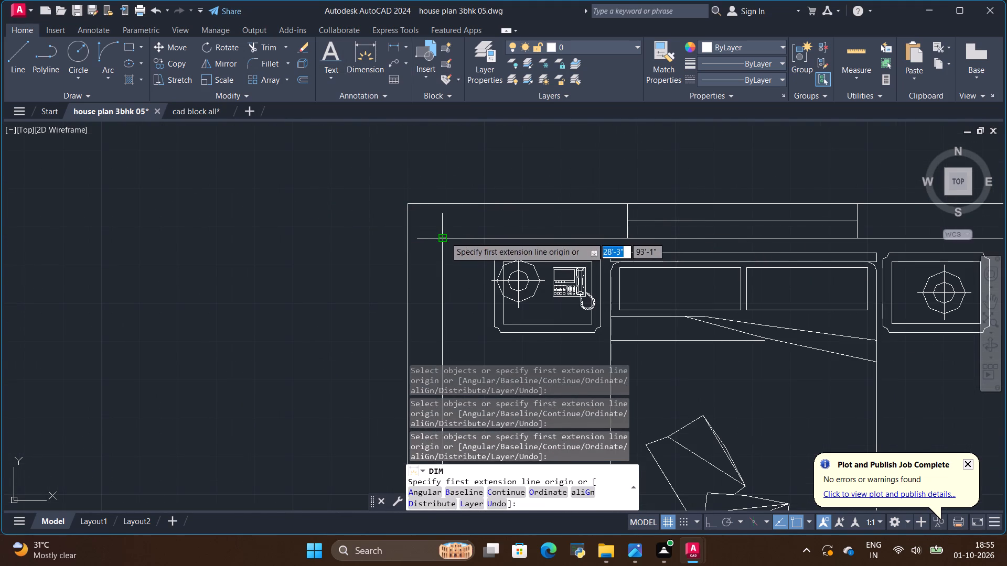
click(444, 236)
click(443, 204)
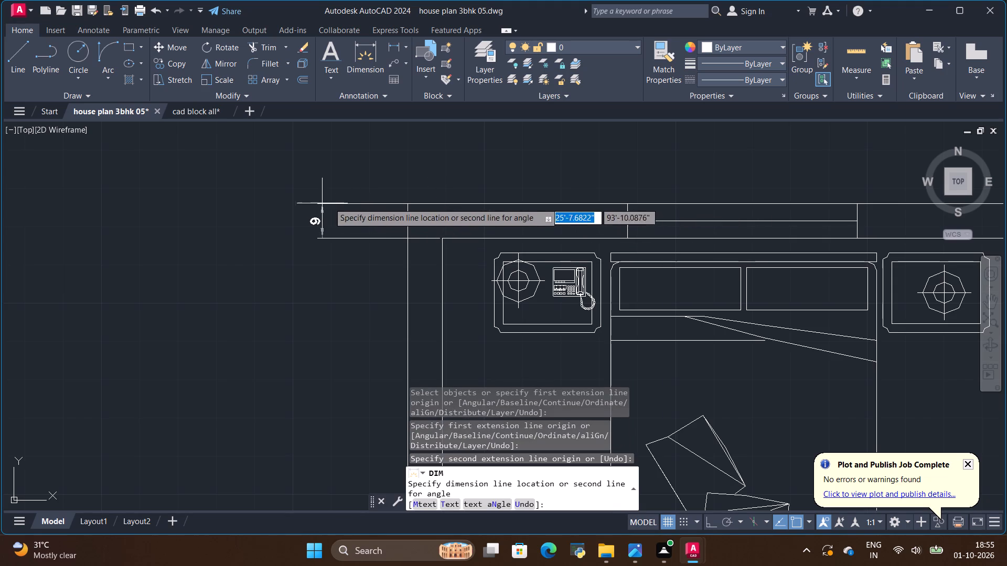
click(365, 202)
Dimension the upper left bedroom's inner vertical length between its walls, in line with the wall-thickness dimension outside the left wall.
scroll(245, 243, down, 2)
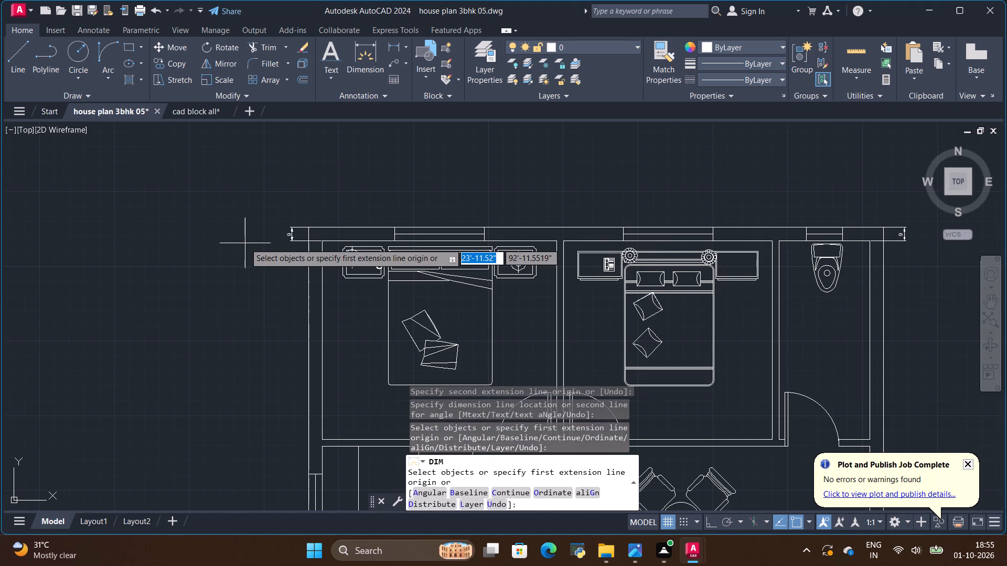
scroll(292, 242, up, 3)
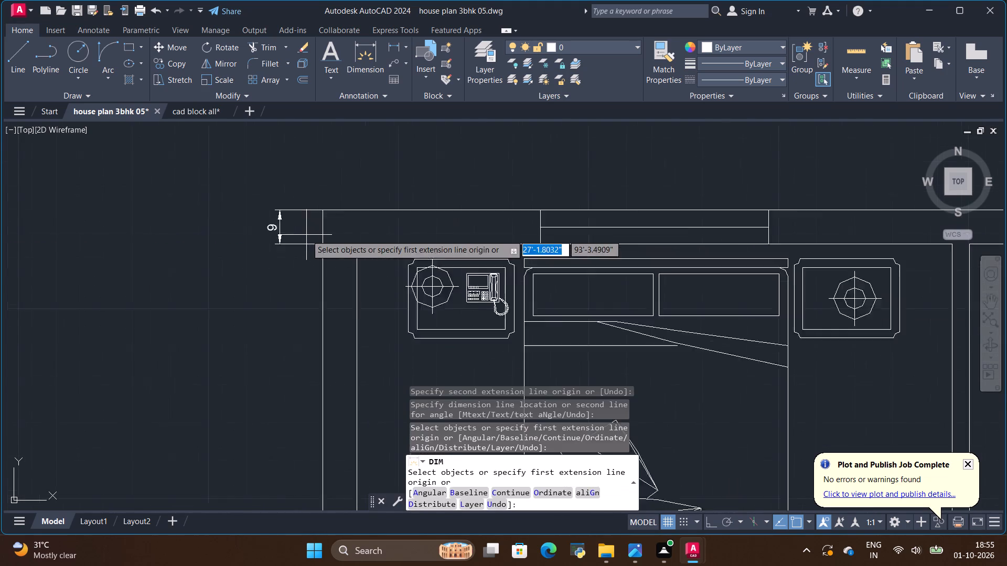
scroll(382, 232, down, 2)
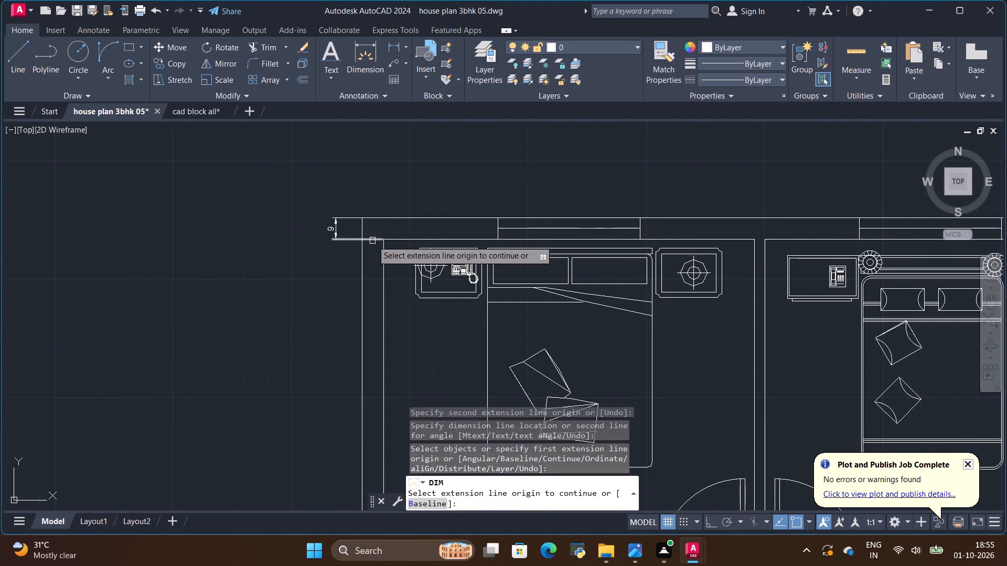
scroll(393, 193, down, 1)
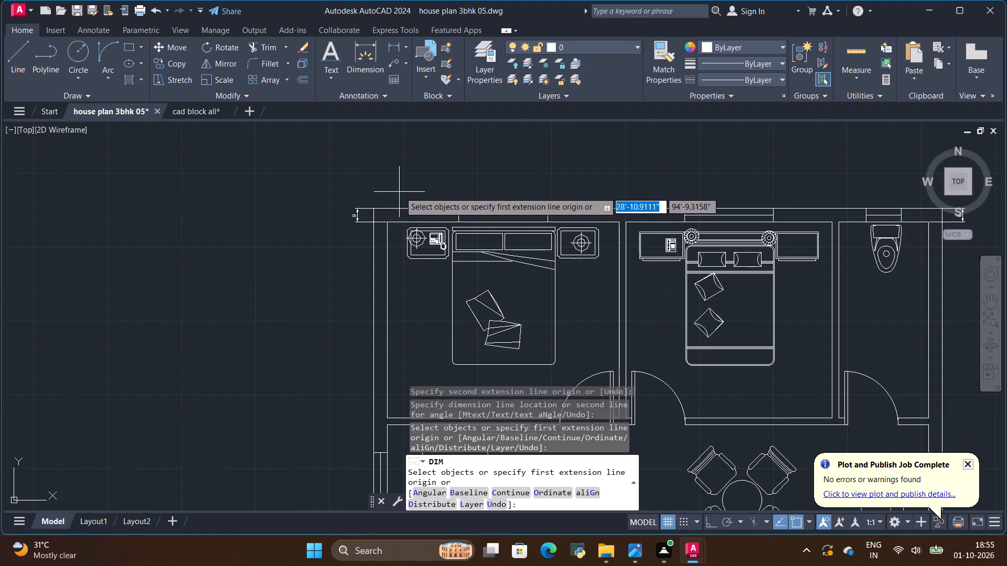
scroll(390, 415, up, 1)
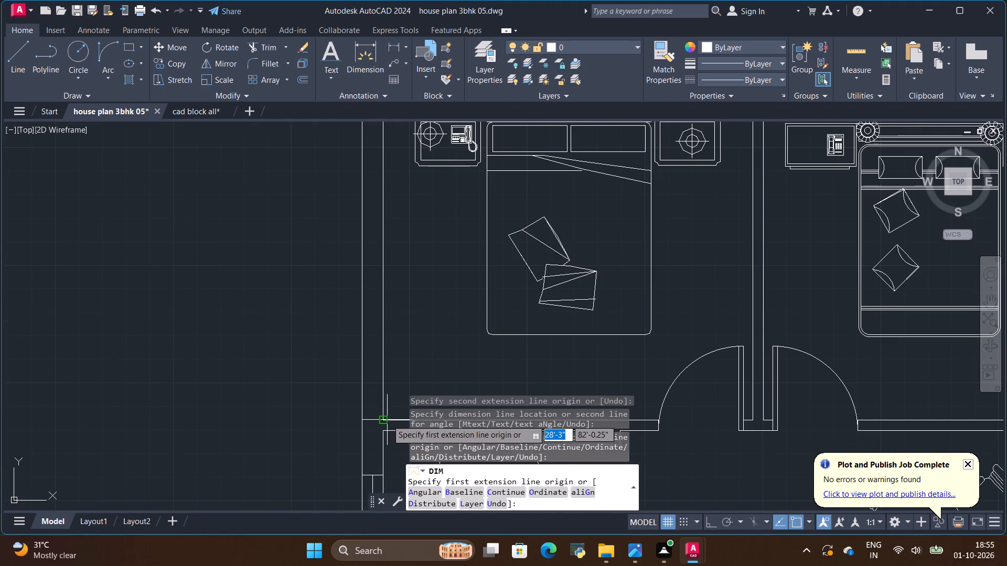
click(387, 420)
scroll(392, 391, down, 1)
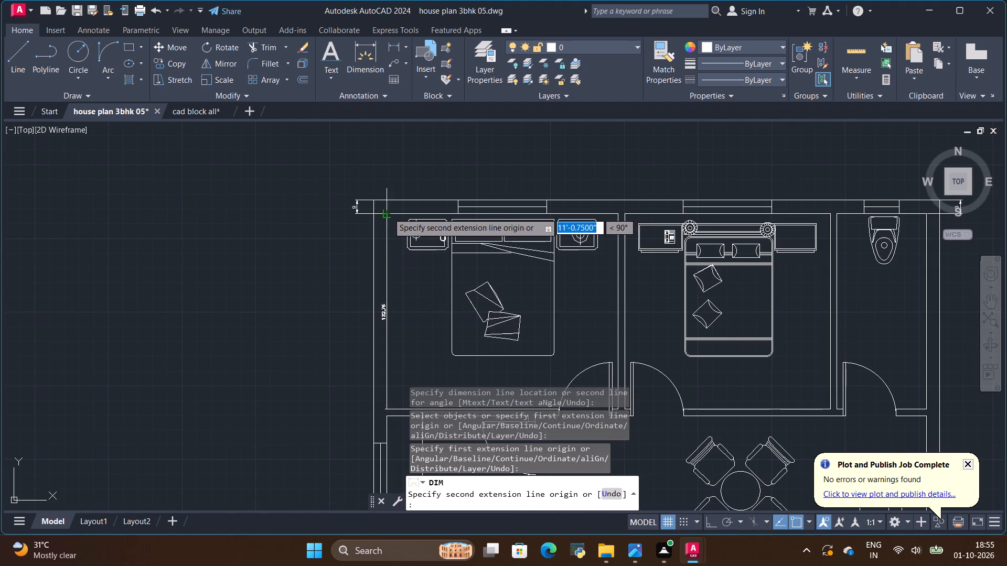
click(388, 213)
click(357, 215)
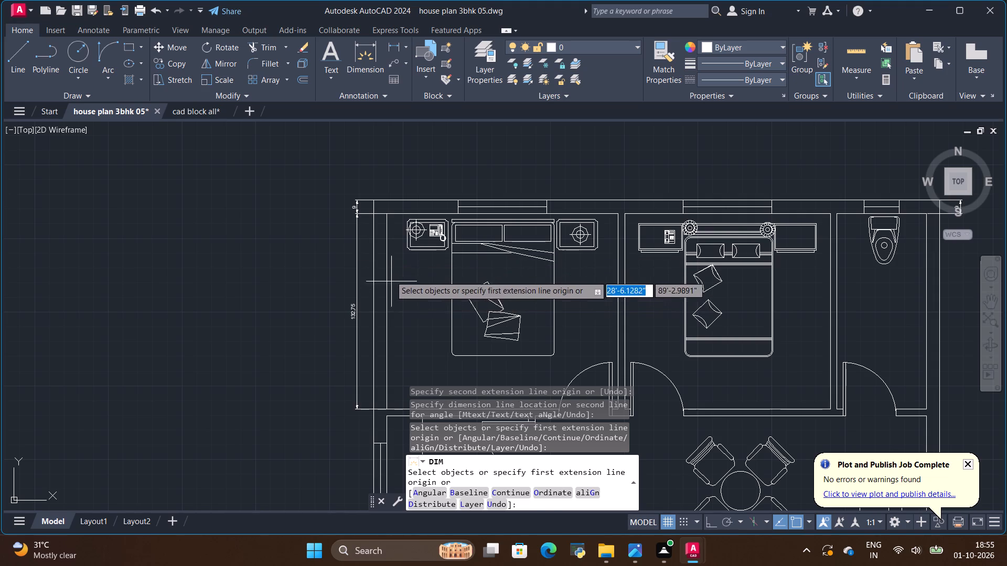
Dimension the thickness of the partition wall below the upper left bedroom, aligned with the dimensions outside the left wall.
scroll(389, 260, down, 1)
scroll(380, 361, up, 4)
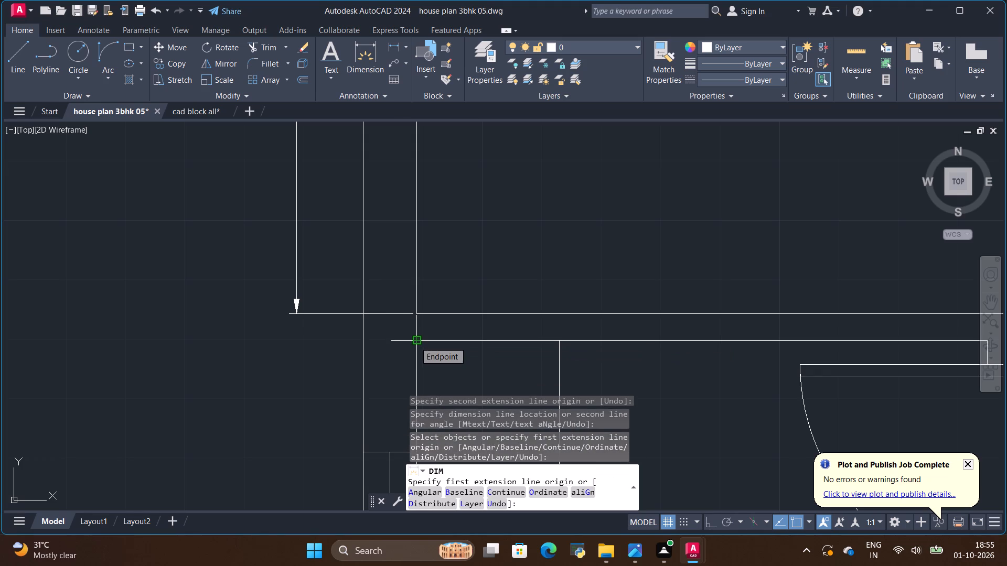
click(415, 342)
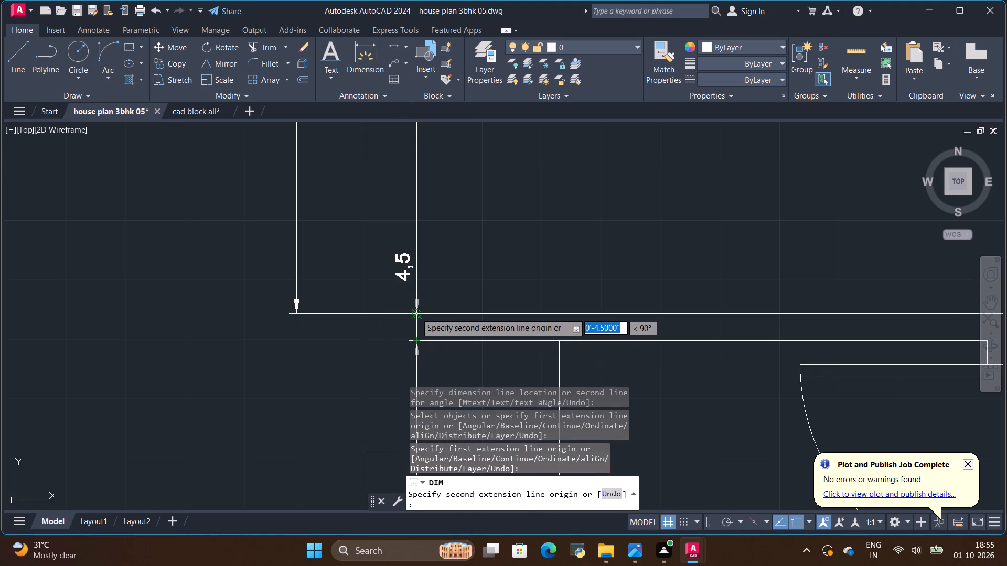
click(416, 312)
click(295, 319)
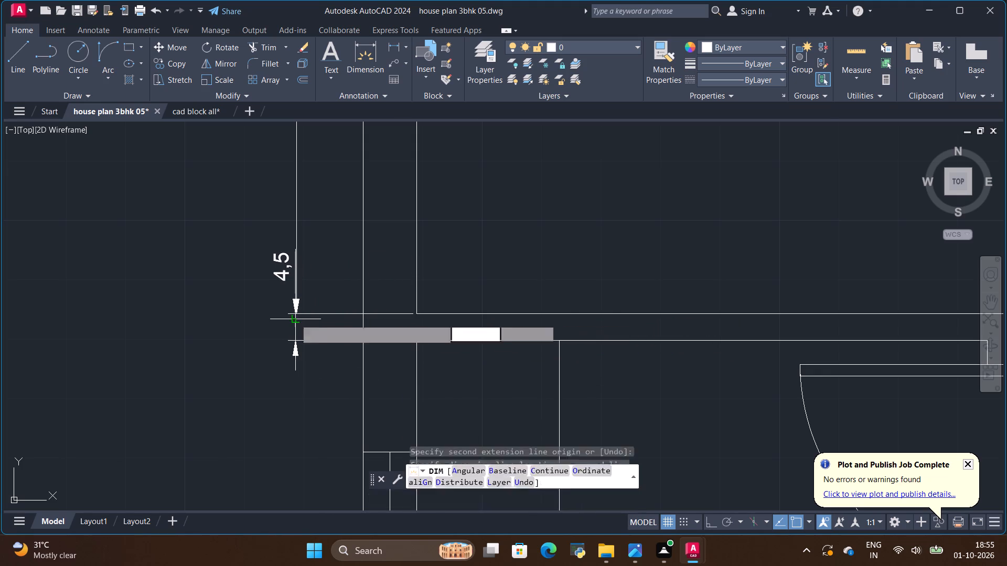
Dimension the inner vertical length of the room below the upper left bedroom, continuing the dimension line outside the left wall.
scroll(392, 291, down, 4)
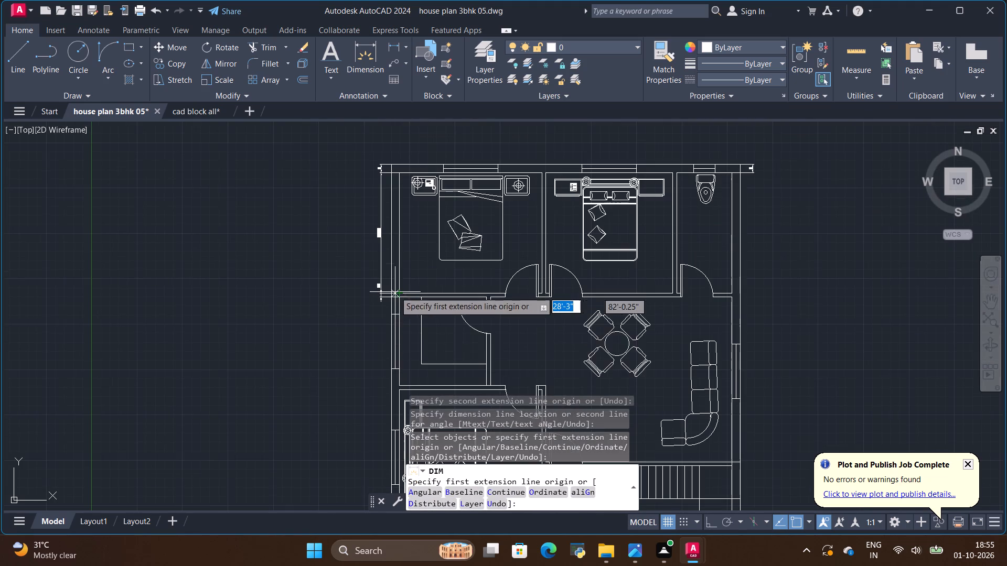
scroll(383, 344, down, 1)
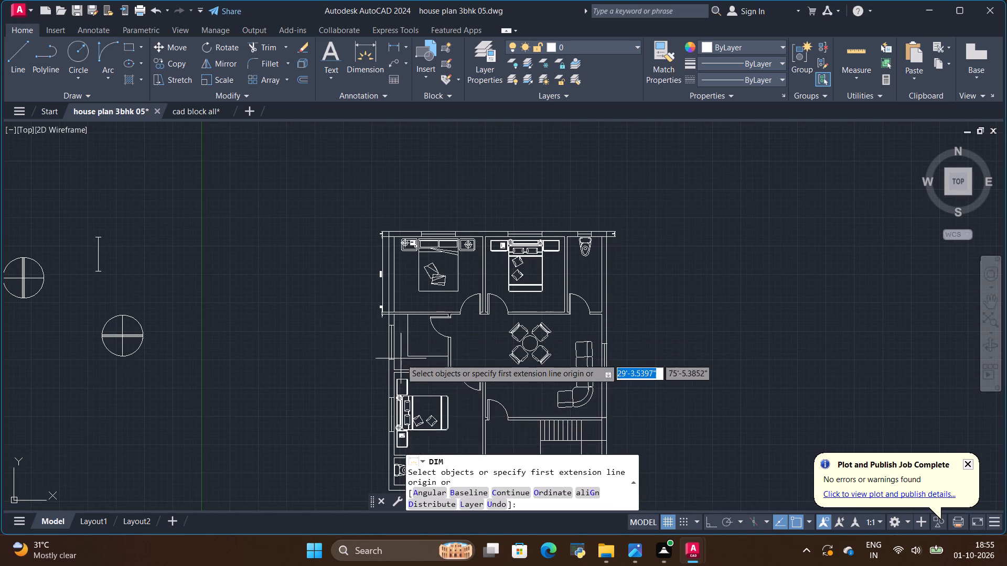
scroll(401, 359, up, 4)
scroll(386, 354, down, 1)
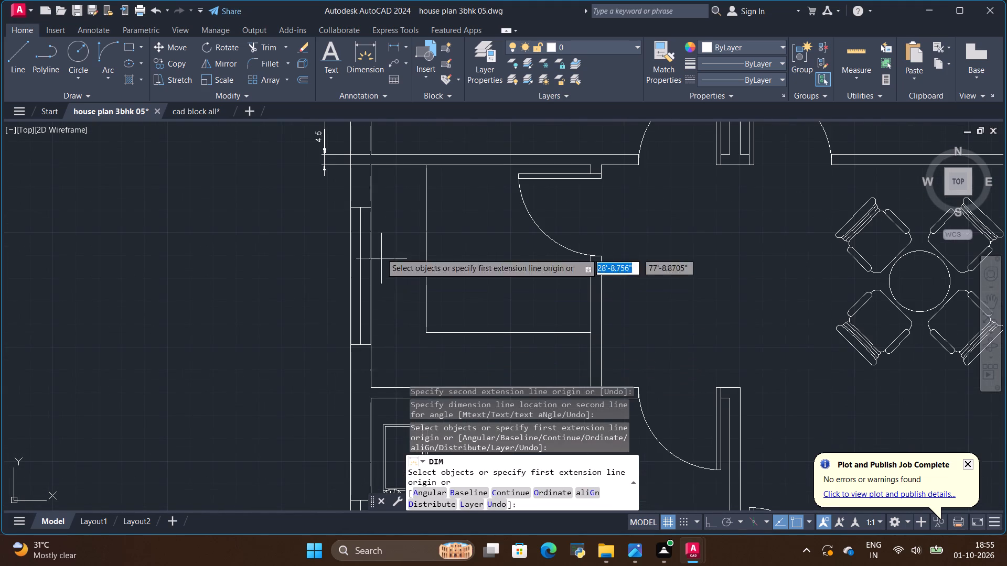
click(372, 162)
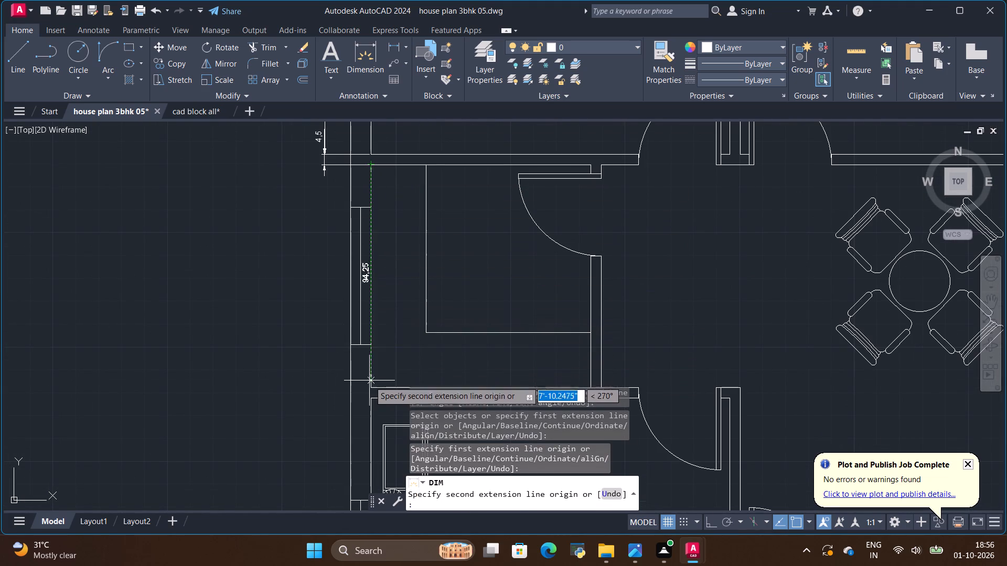
click(370, 389)
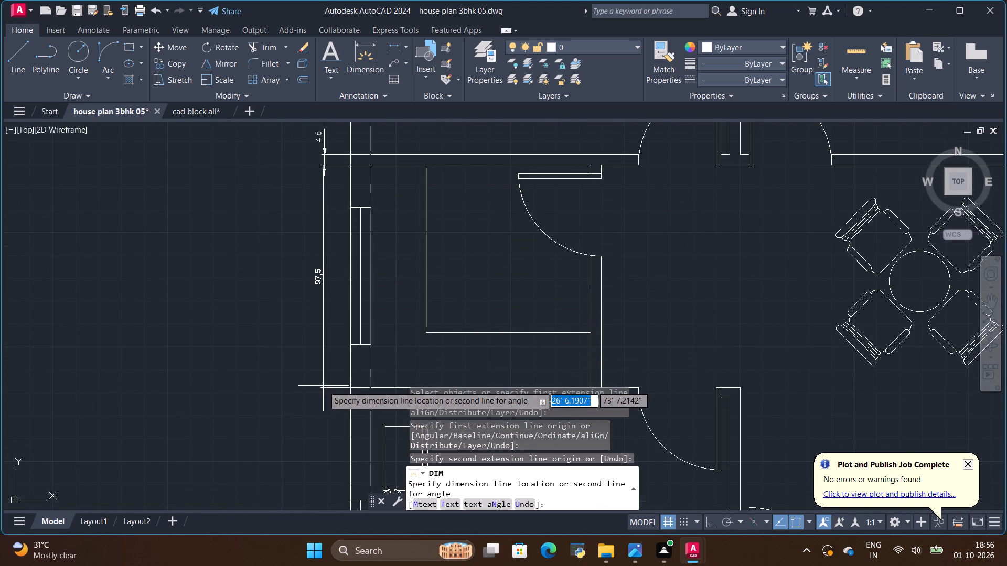
click(323, 386)
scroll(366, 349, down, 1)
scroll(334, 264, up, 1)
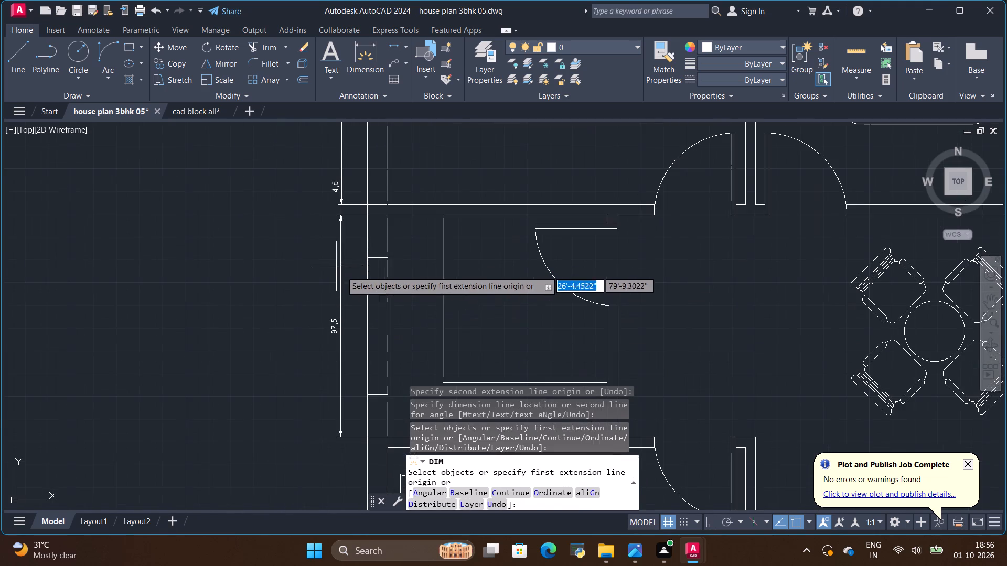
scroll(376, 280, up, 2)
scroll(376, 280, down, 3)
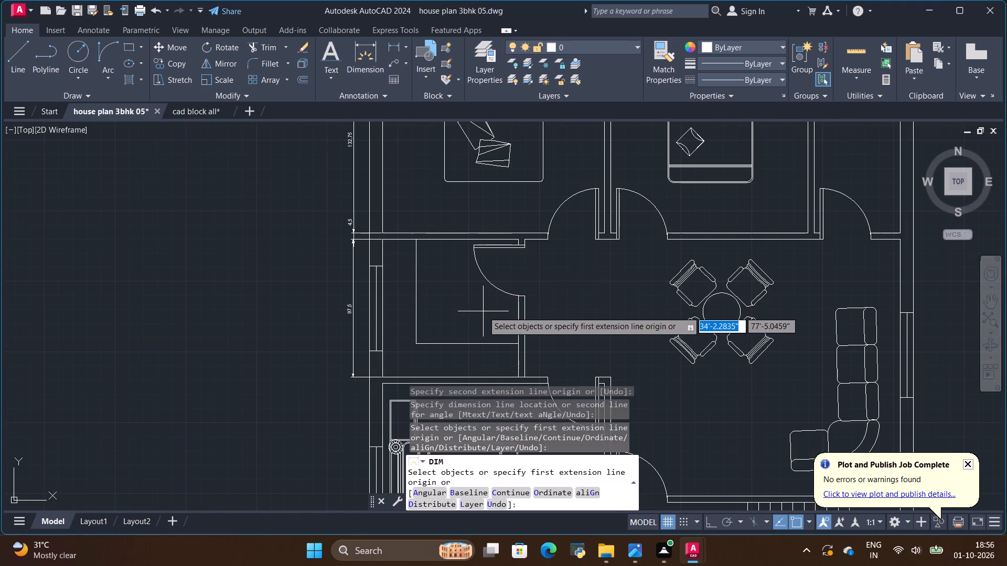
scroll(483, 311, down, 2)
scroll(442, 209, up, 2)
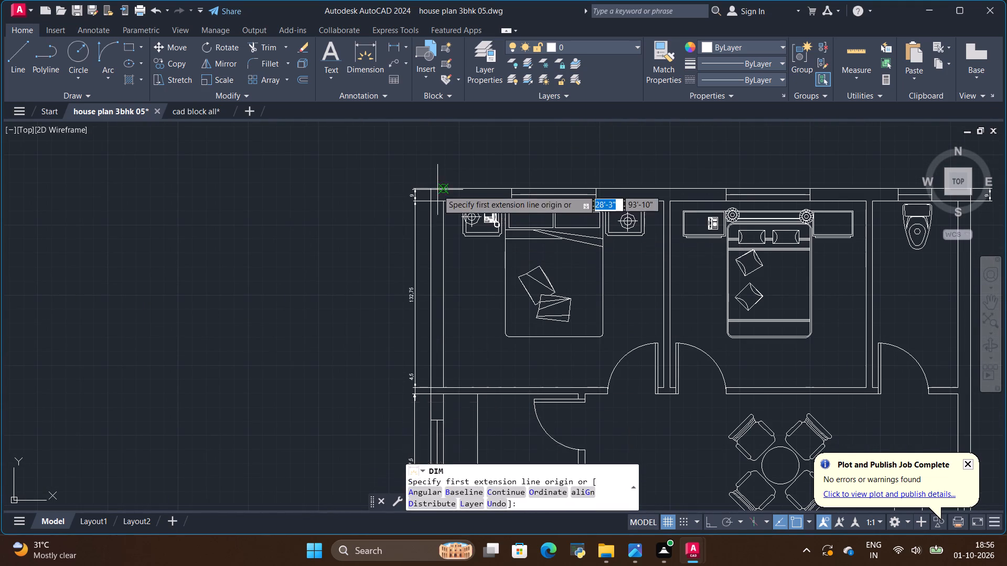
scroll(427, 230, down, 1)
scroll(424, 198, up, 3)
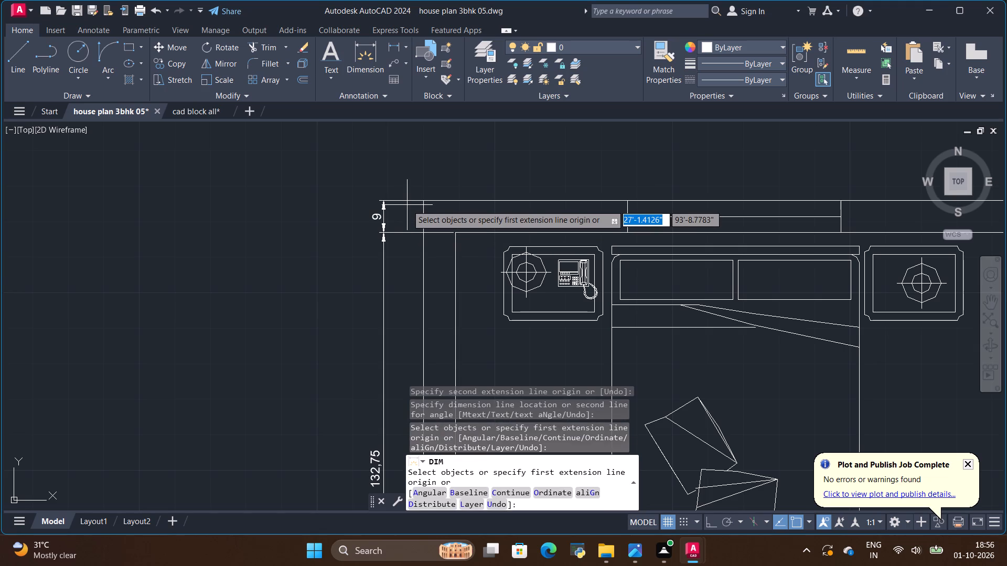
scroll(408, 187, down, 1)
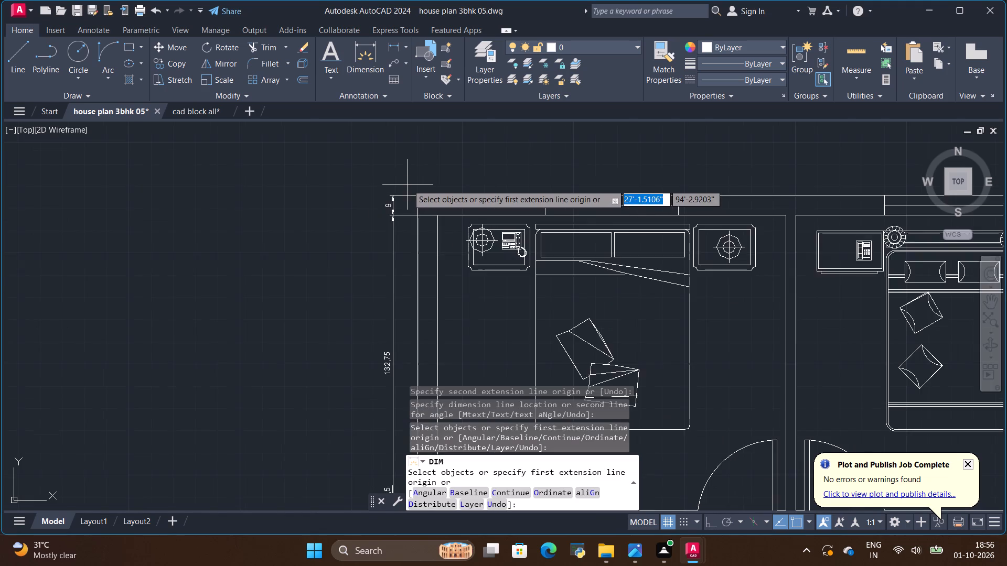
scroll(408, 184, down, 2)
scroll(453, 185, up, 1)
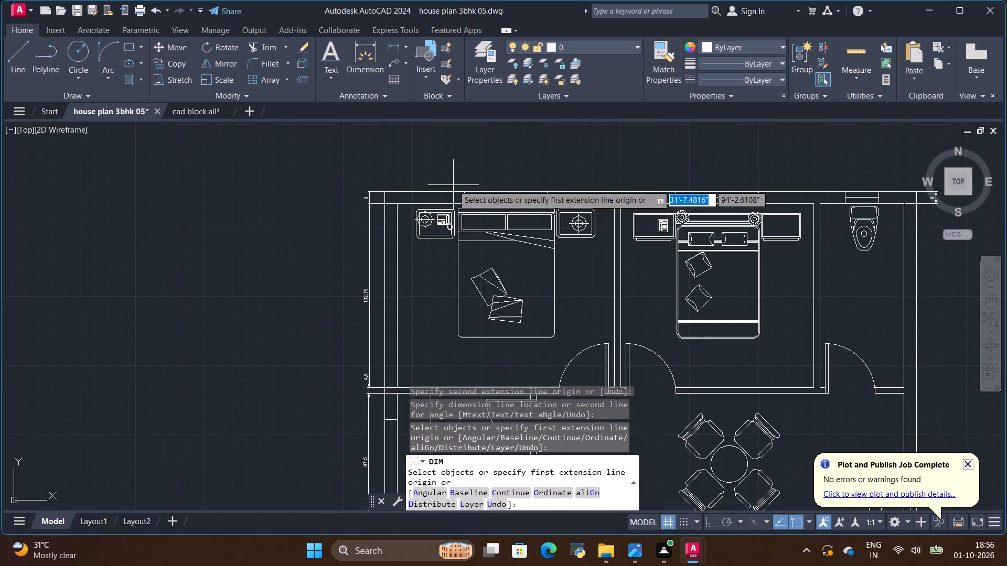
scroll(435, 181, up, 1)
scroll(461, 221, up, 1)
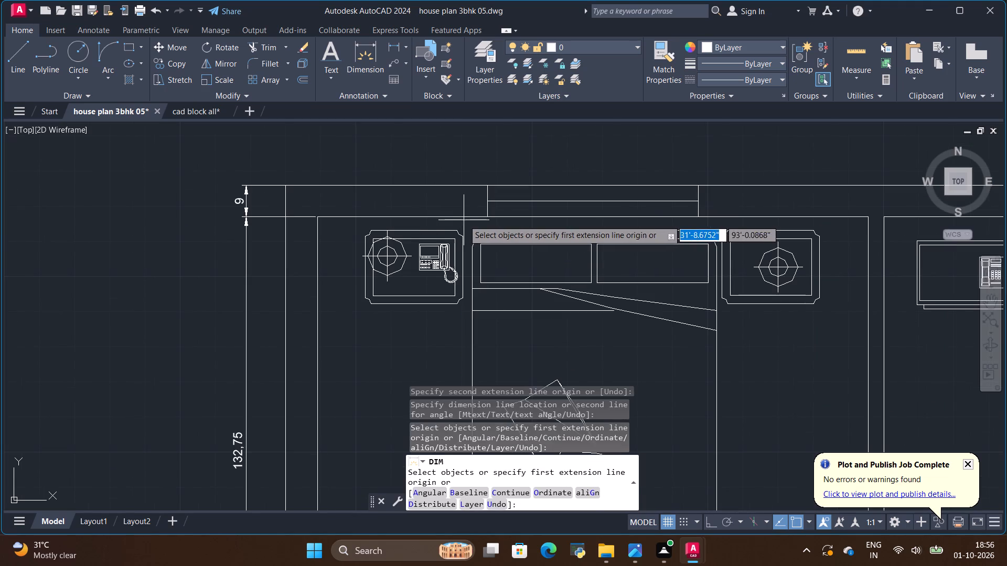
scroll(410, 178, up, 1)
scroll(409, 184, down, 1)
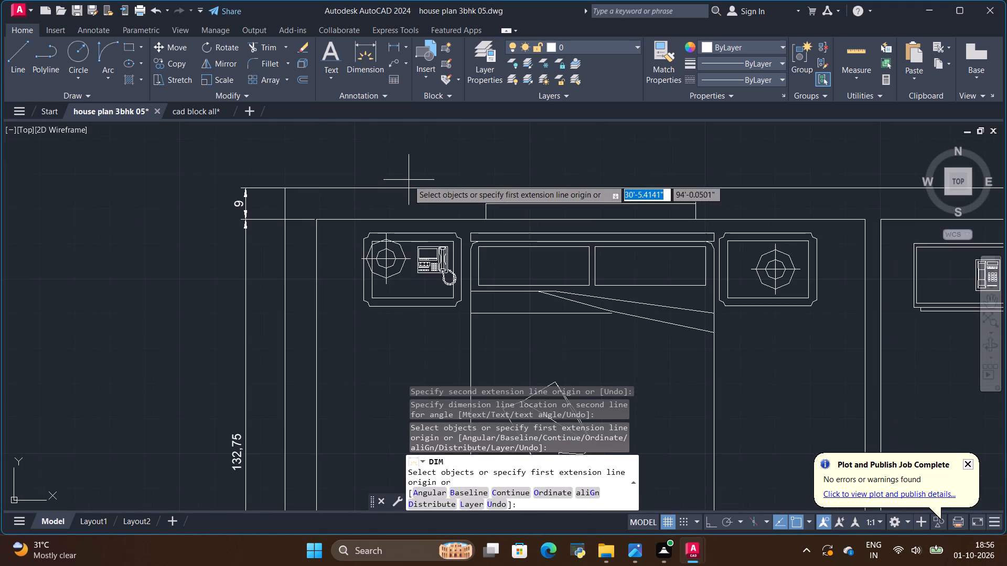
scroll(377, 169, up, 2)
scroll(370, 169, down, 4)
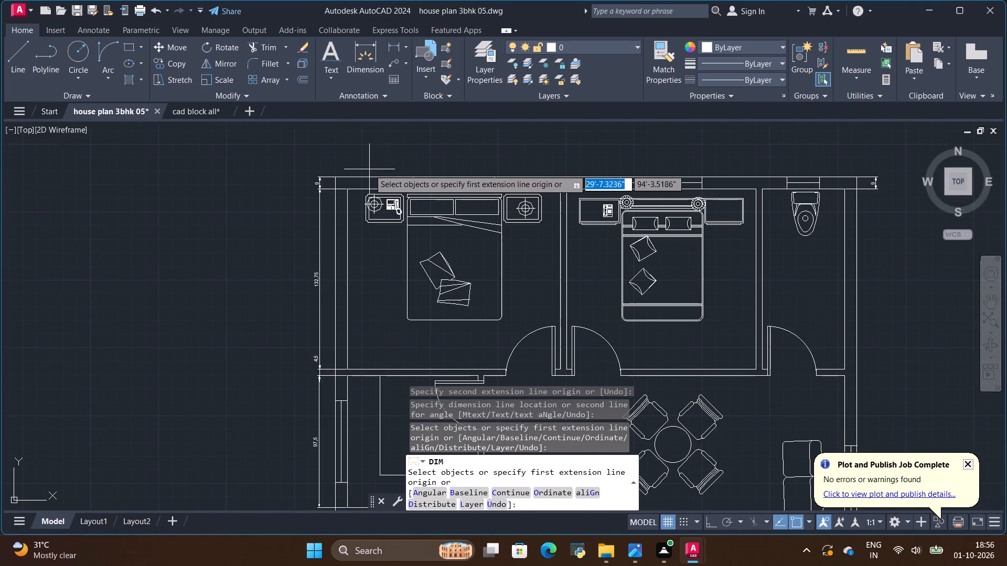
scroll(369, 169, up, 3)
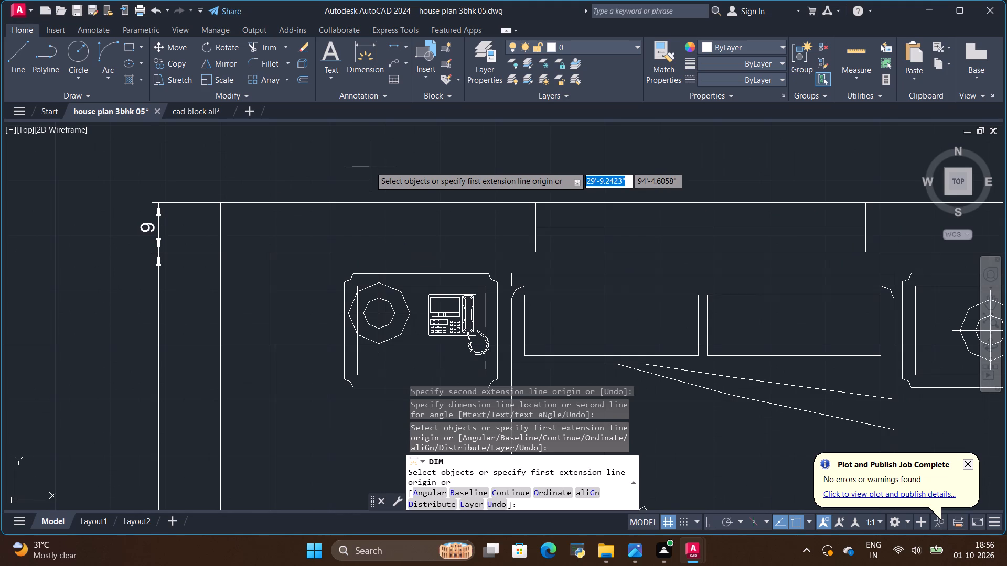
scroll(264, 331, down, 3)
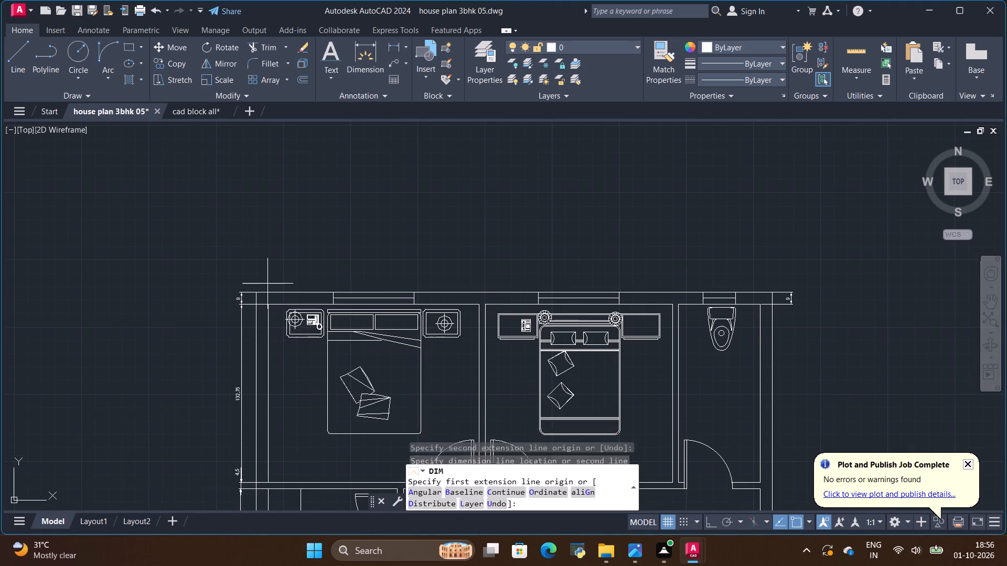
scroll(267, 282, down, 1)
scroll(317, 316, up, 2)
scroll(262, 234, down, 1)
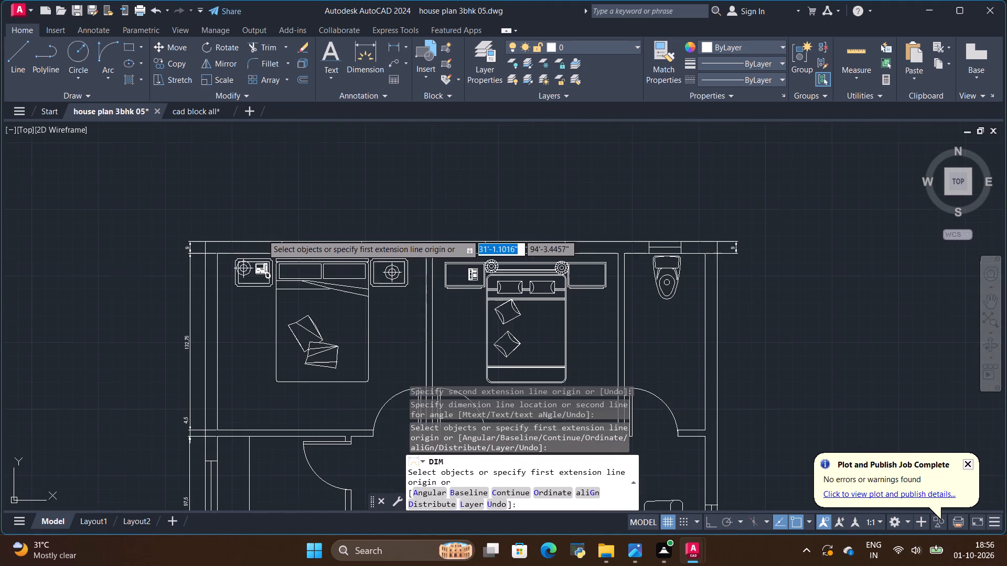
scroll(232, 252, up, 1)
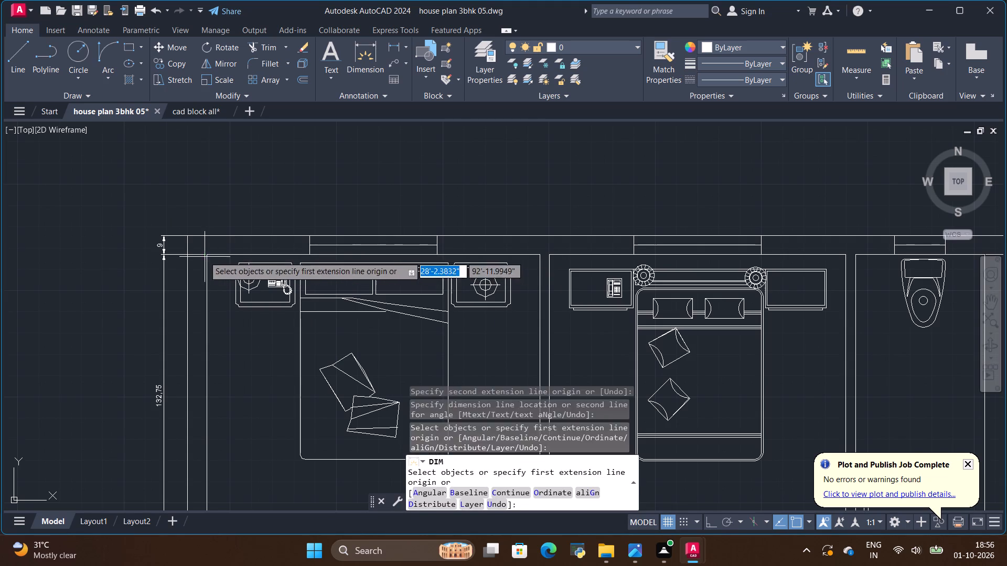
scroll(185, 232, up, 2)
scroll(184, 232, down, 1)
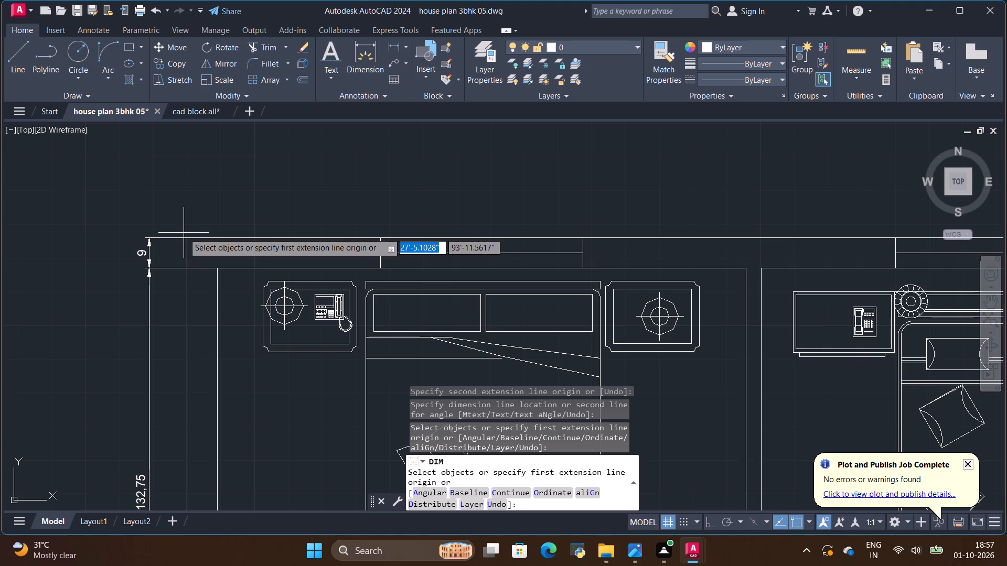
Modify the ISO-25 dimension style so its text height is 6".
click(381, 95)
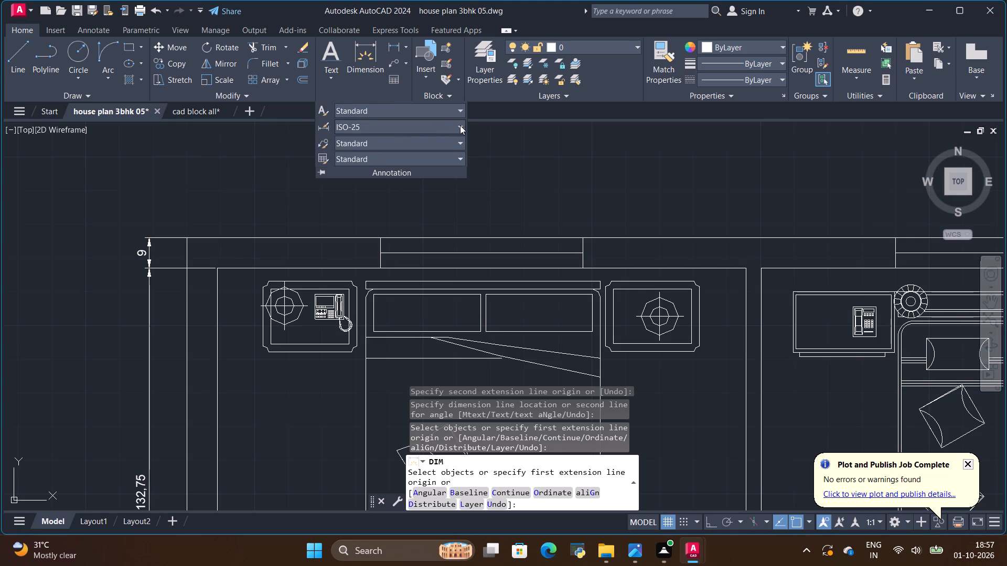
click(460, 125)
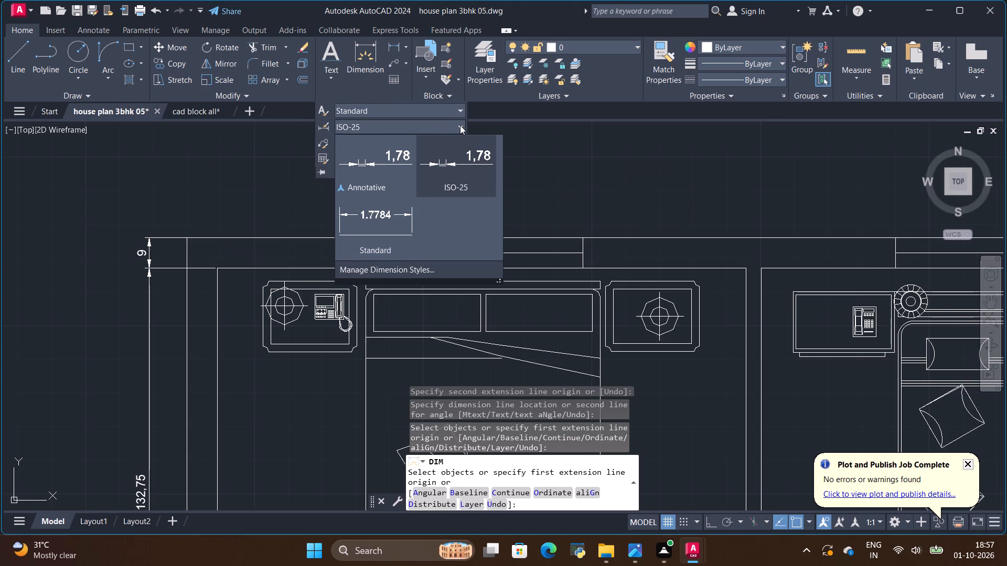
click(380, 265)
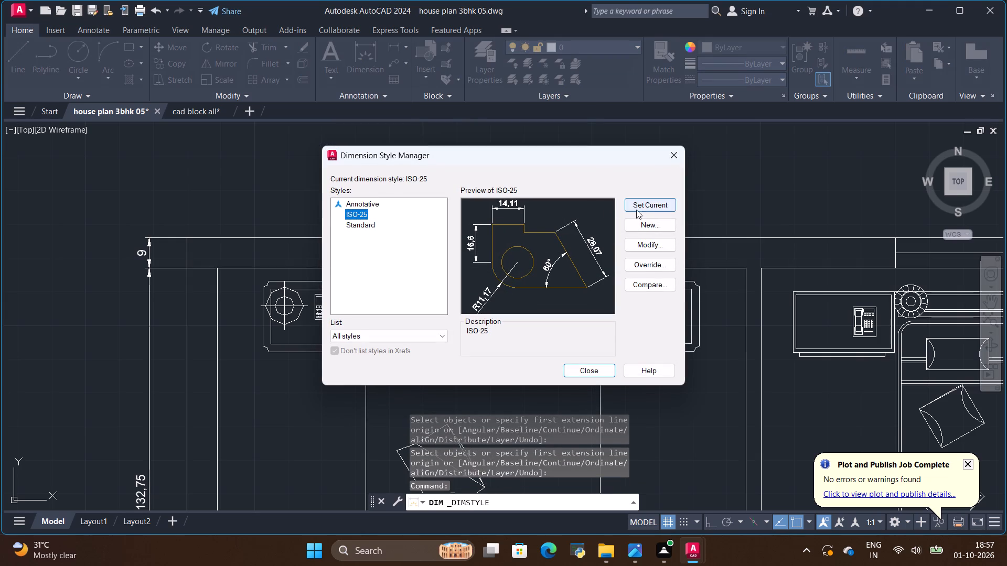
click(651, 247)
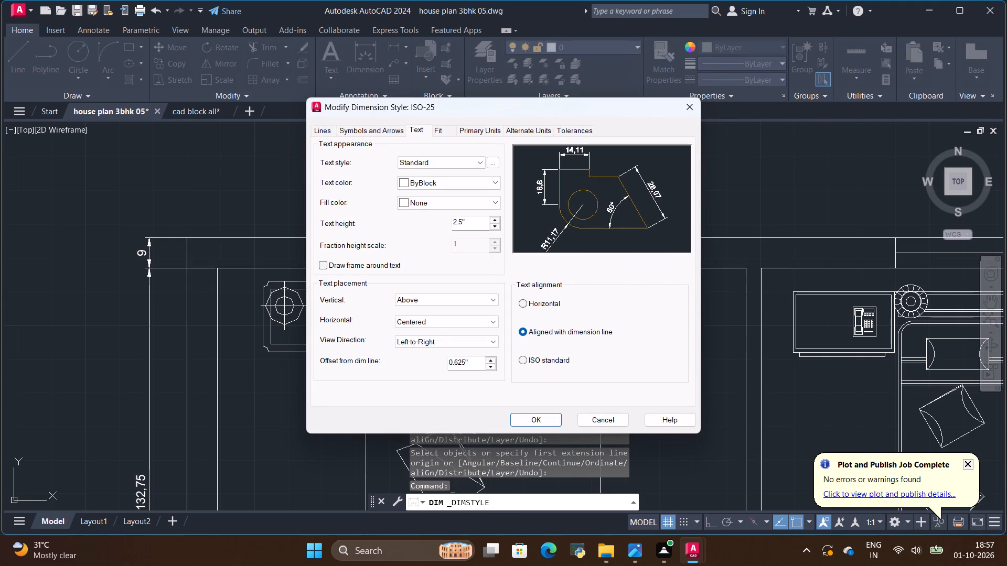
click(481, 224)
key(BackSpace)
key(BackSpace)
key(BackSpace)
key(BackSpace)
key(6)
key(shift+quotedbl)
key(Return)
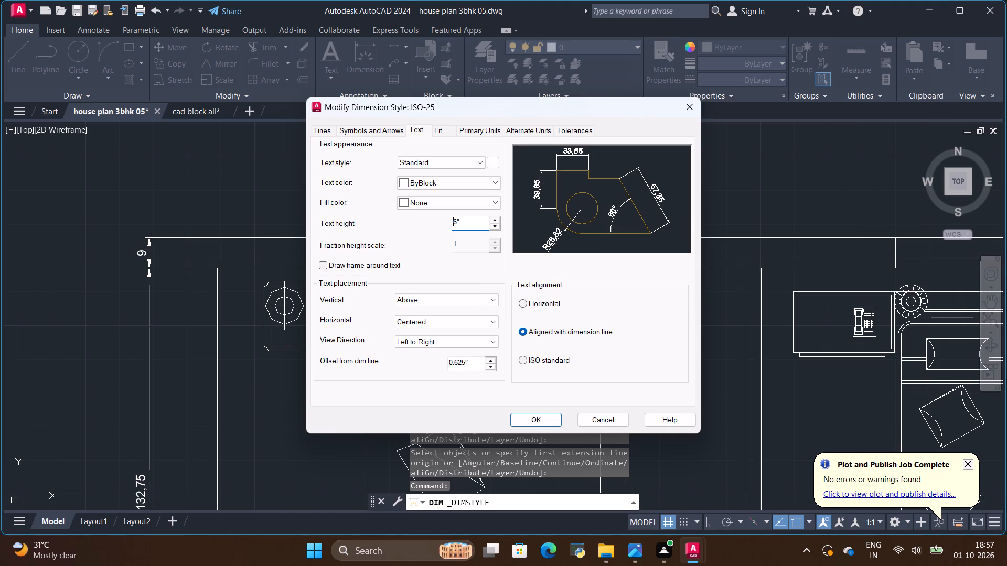
click(543, 422)
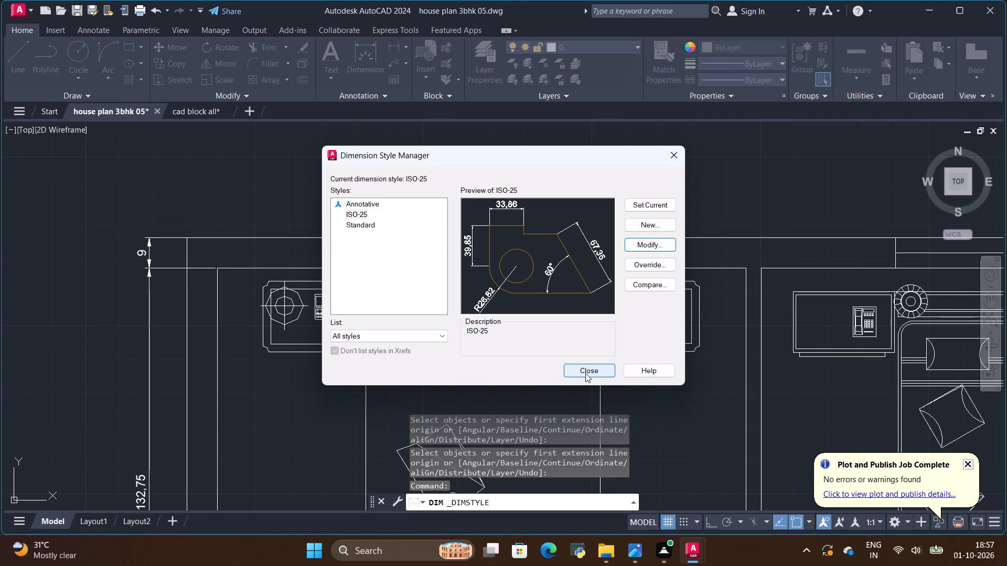
click(596, 368)
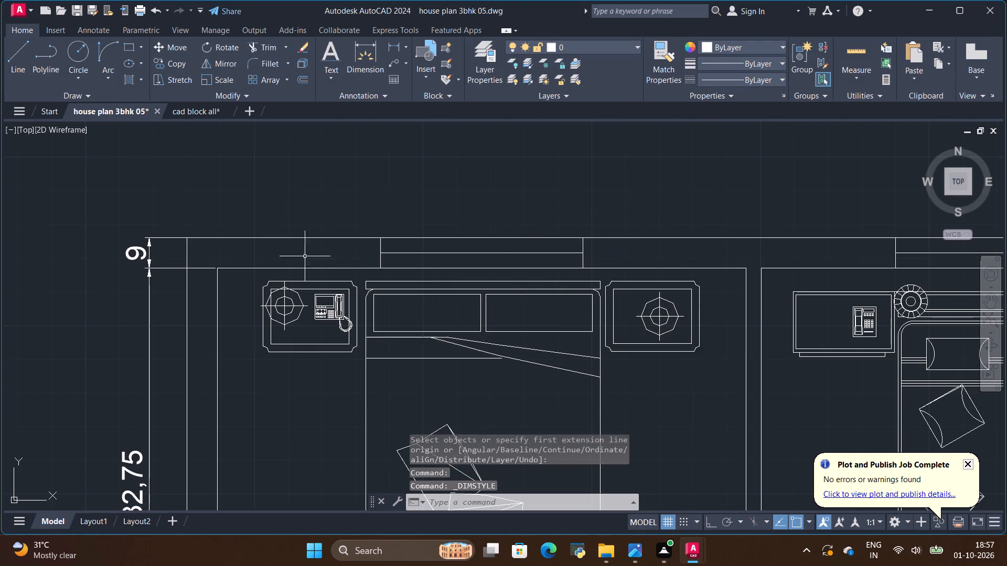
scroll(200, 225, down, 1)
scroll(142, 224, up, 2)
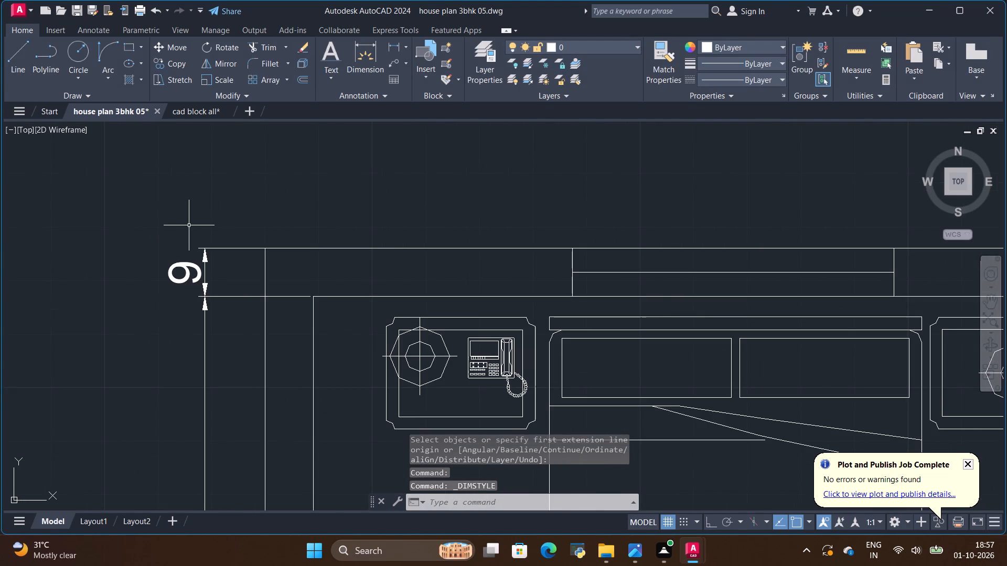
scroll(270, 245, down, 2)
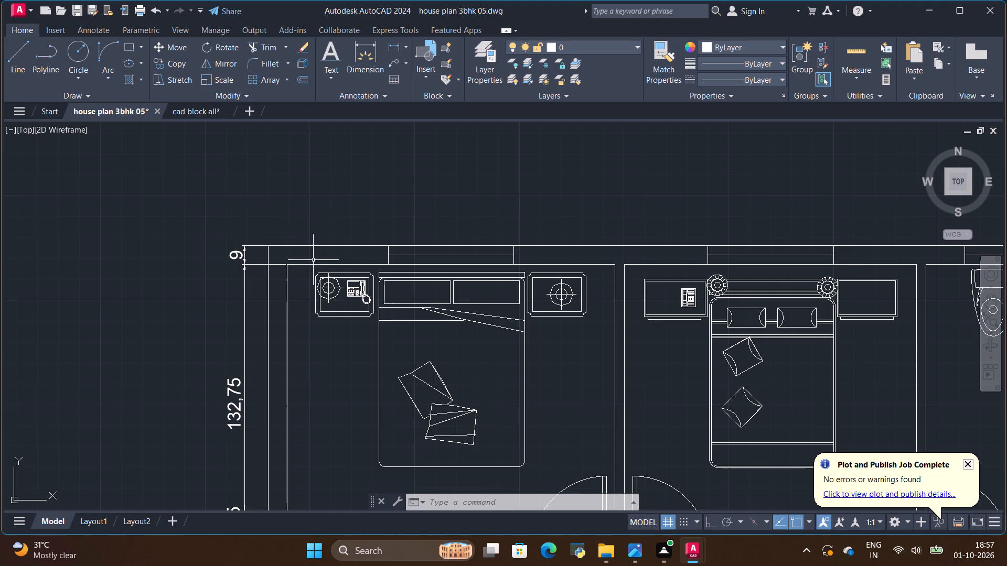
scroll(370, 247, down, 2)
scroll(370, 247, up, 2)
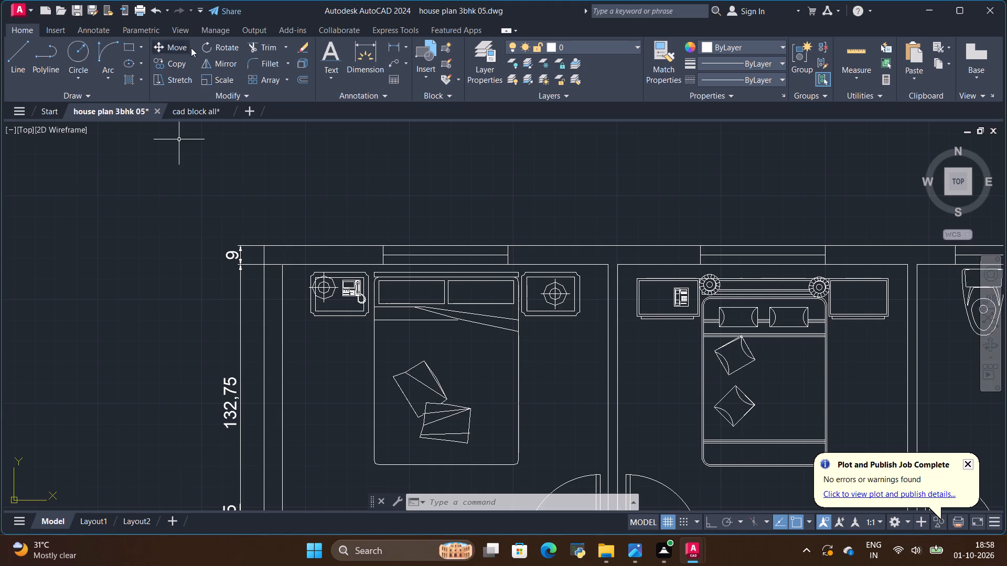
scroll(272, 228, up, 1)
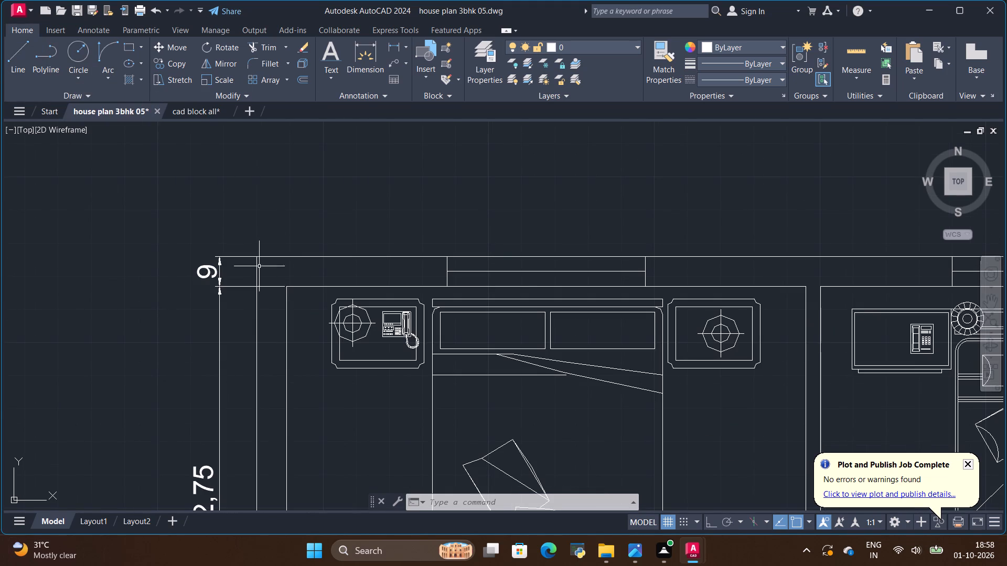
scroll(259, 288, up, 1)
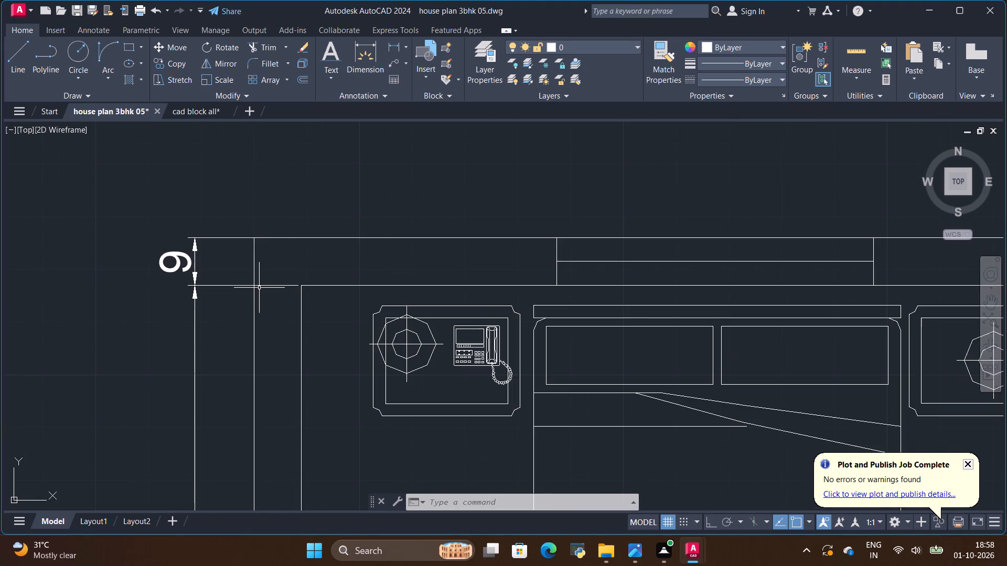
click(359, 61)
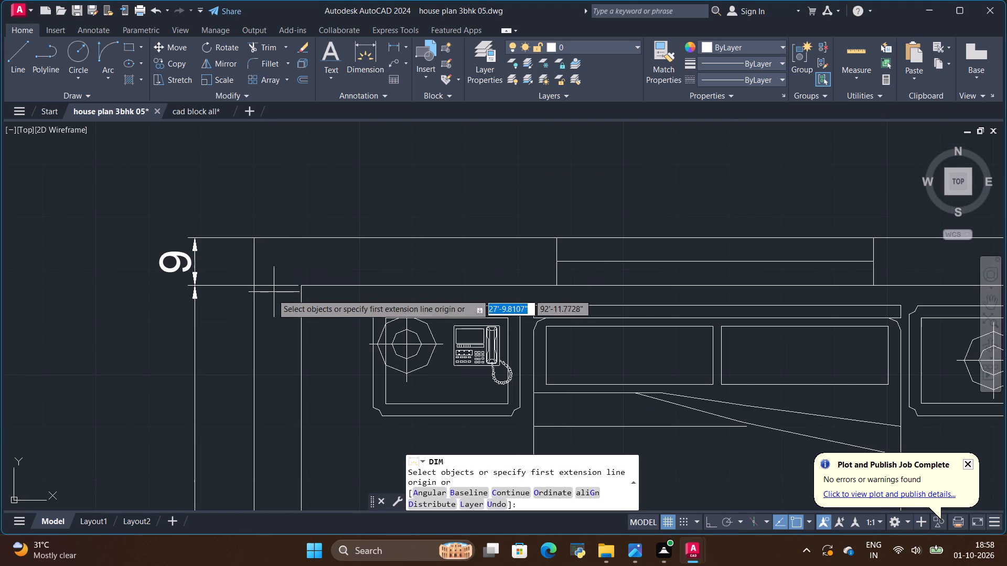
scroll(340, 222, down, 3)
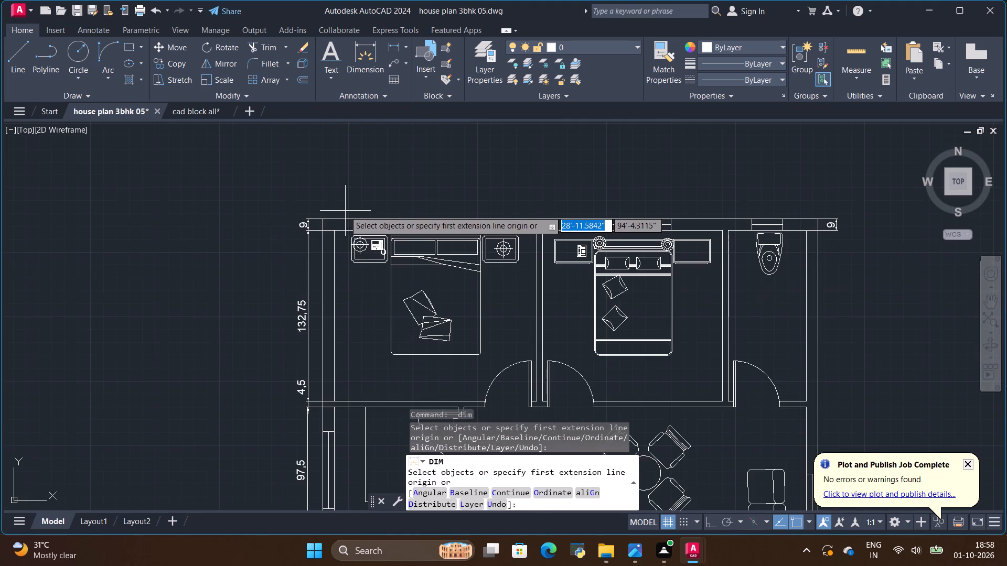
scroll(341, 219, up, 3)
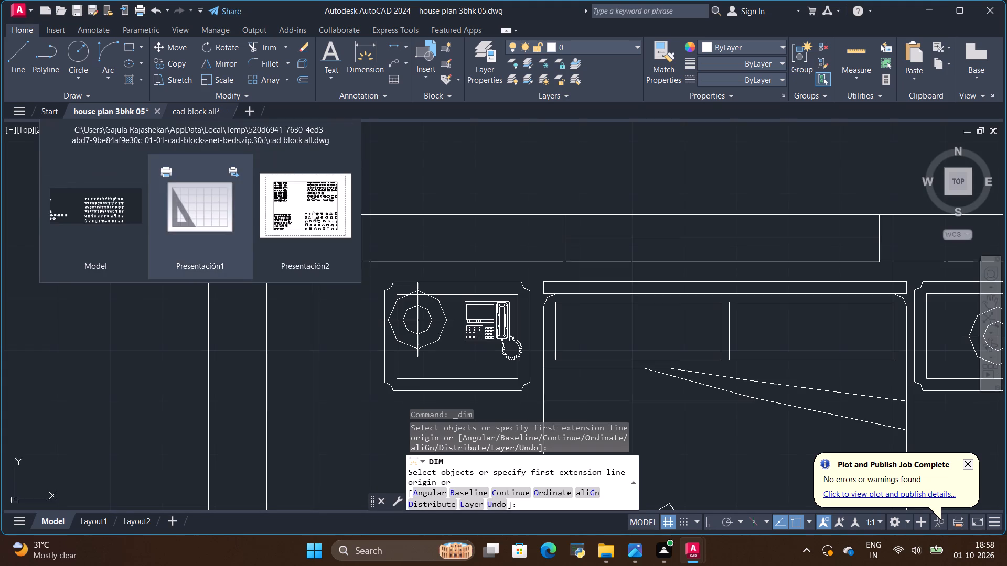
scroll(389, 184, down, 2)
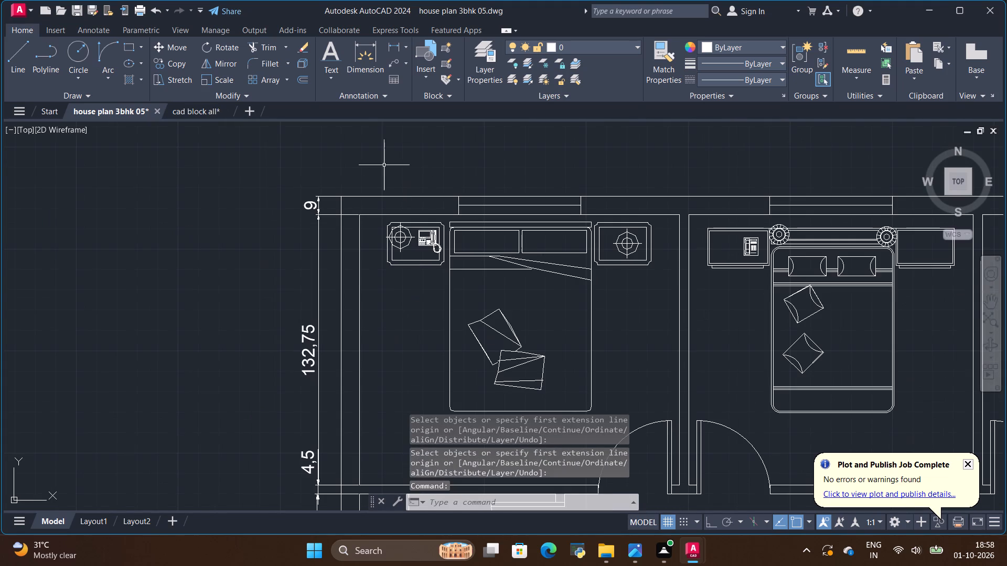
Draw a short horizontal line across the left outer wall, from its outer face to the upper left bedroom's inner upper-left corner.
scroll(383, 165, up, 2)
scroll(379, 165, down, 1)
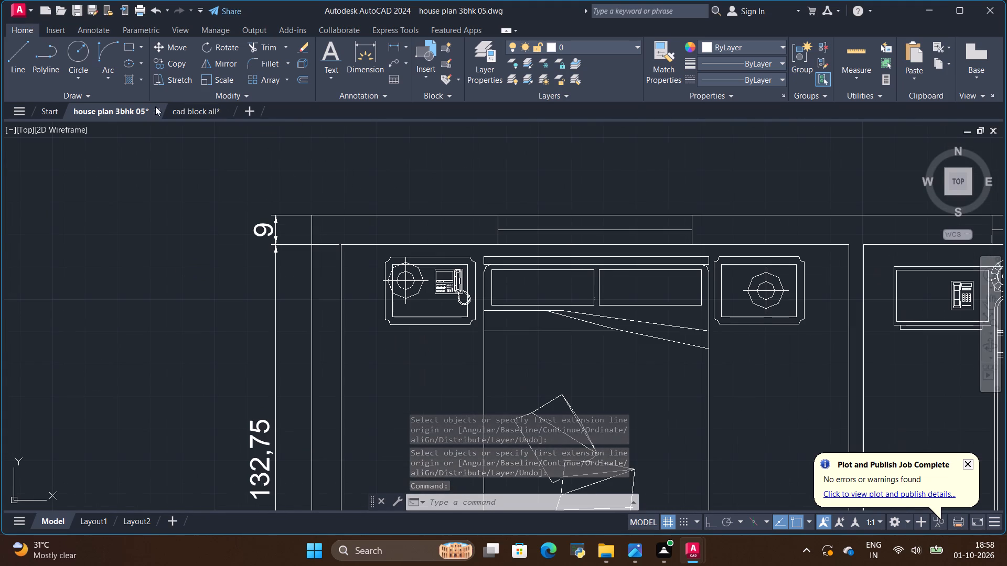
click(22, 63)
scroll(309, 218, down, 2)
scroll(313, 213, up, 3)
scroll(301, 258, up, 2)
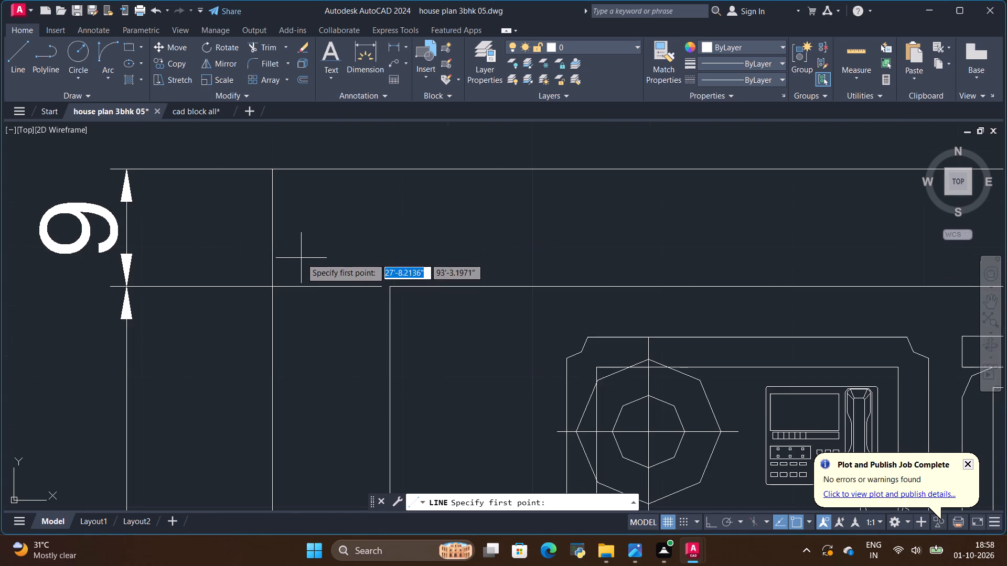
click(272, 287)
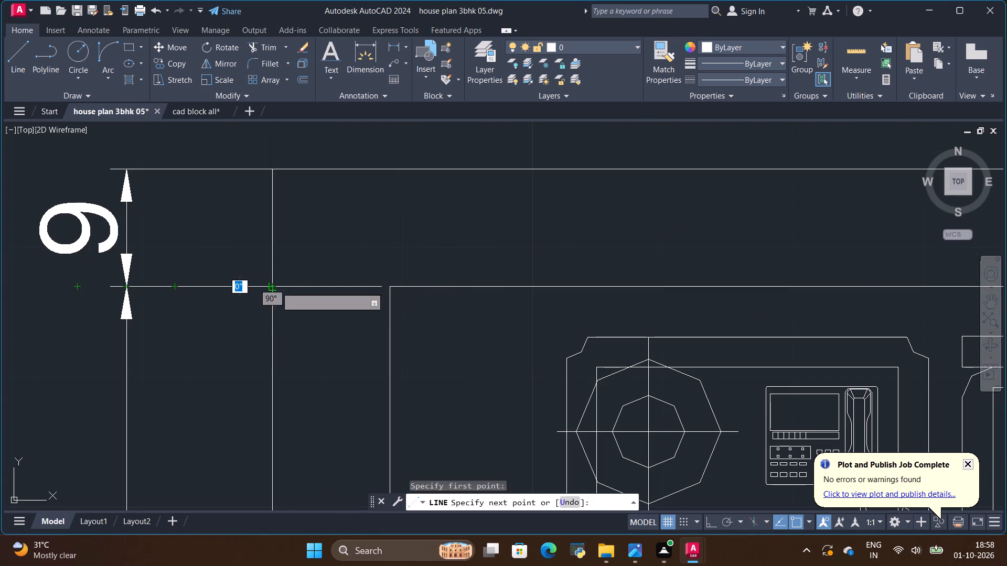
click(389, 285)
scroll(389, 285, down, 4)
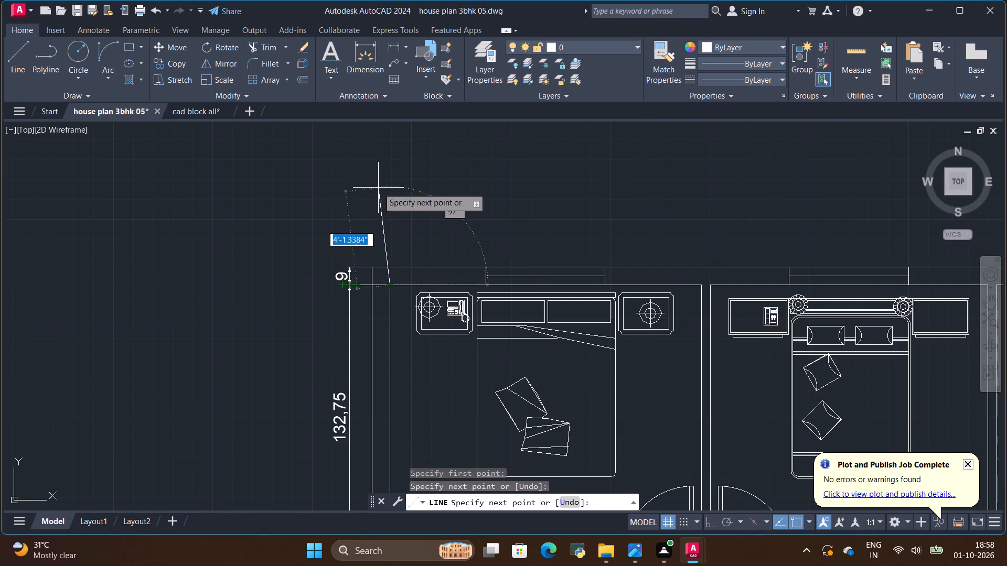
key(Escape)
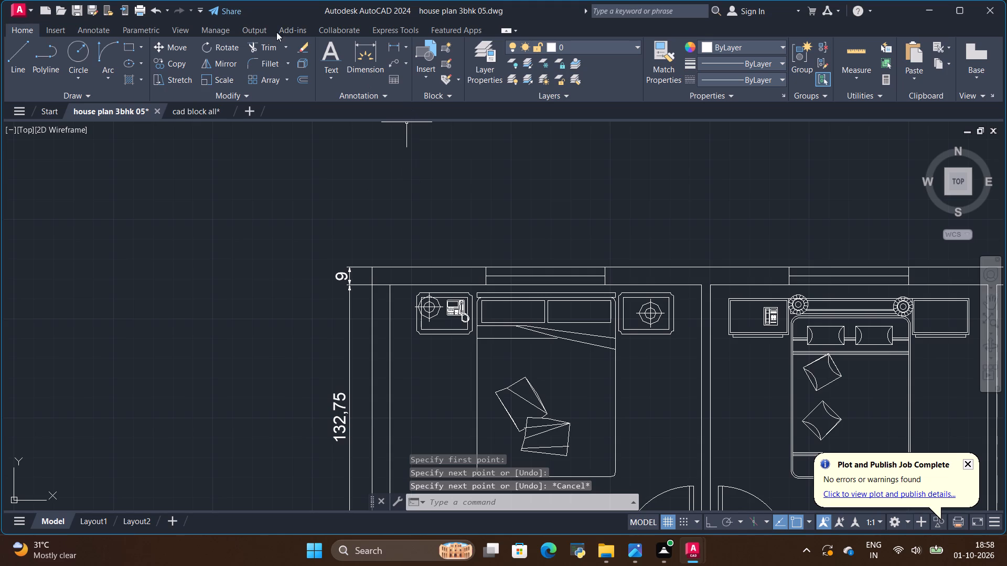
Dimension the left outer wall's thickness at the upper left bedroom's inner corner, placing the dimension above the top wall.
click(356, 55)
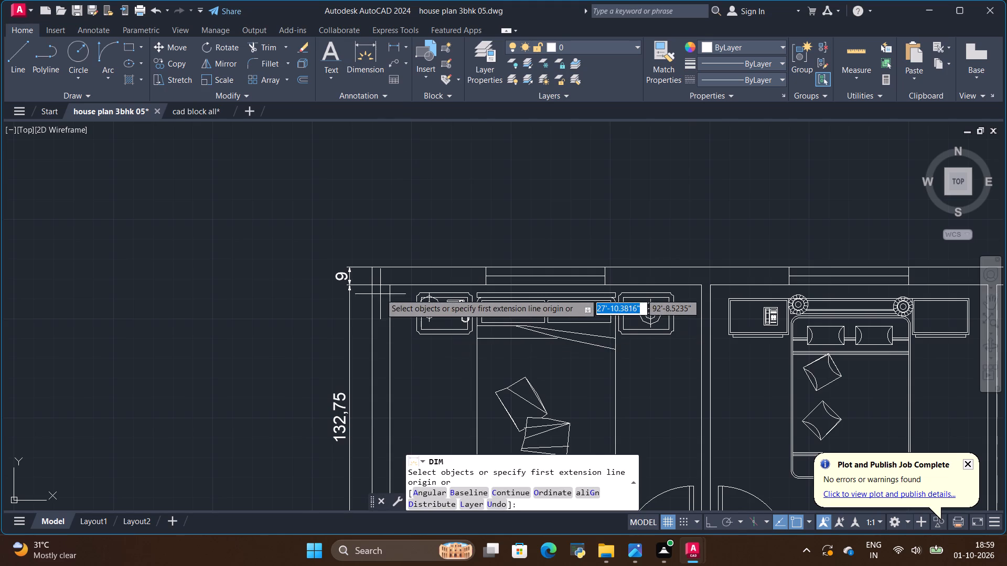
scroll(380, 293, up, 2)
click(356, 271)
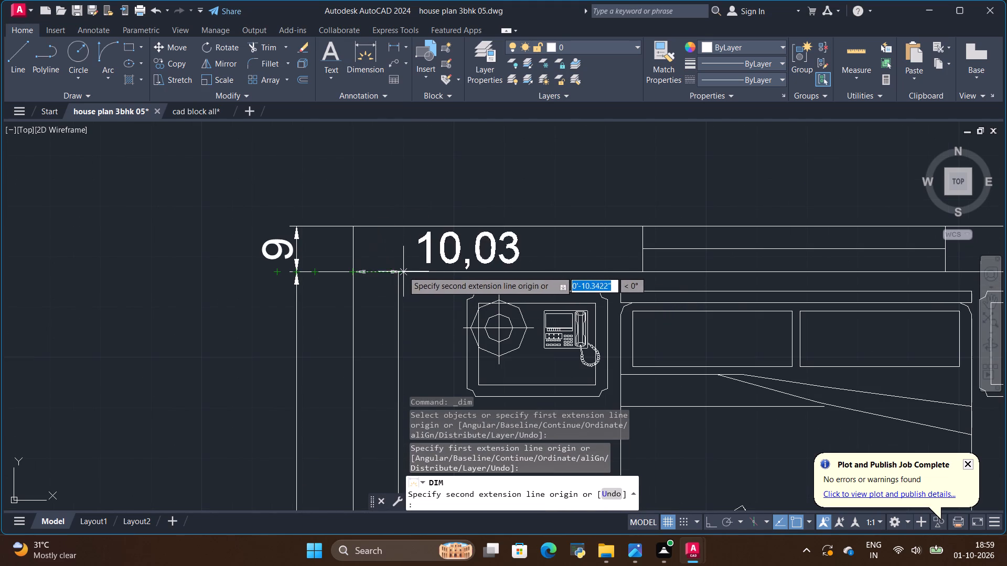
click(397, 270)
click(380, 174)
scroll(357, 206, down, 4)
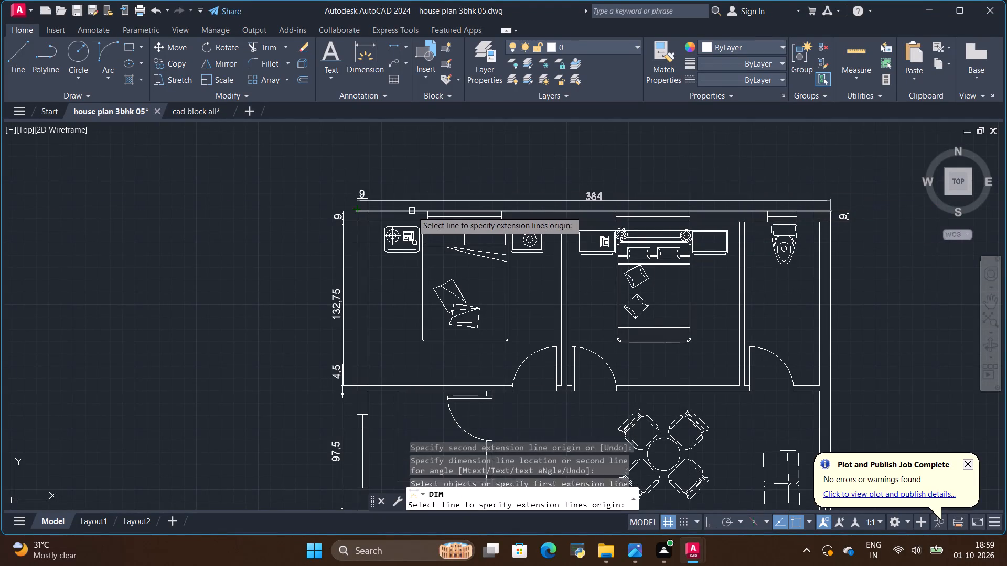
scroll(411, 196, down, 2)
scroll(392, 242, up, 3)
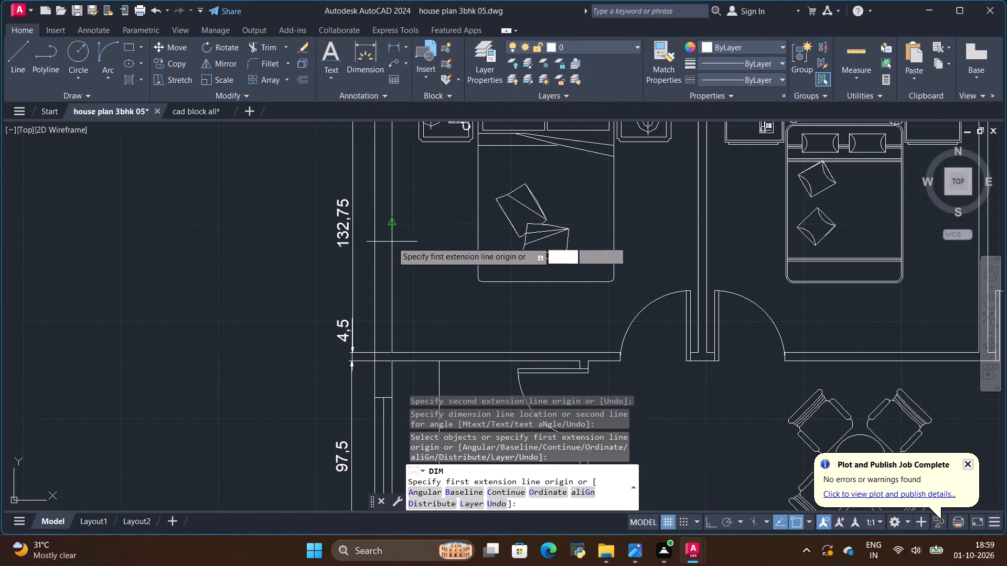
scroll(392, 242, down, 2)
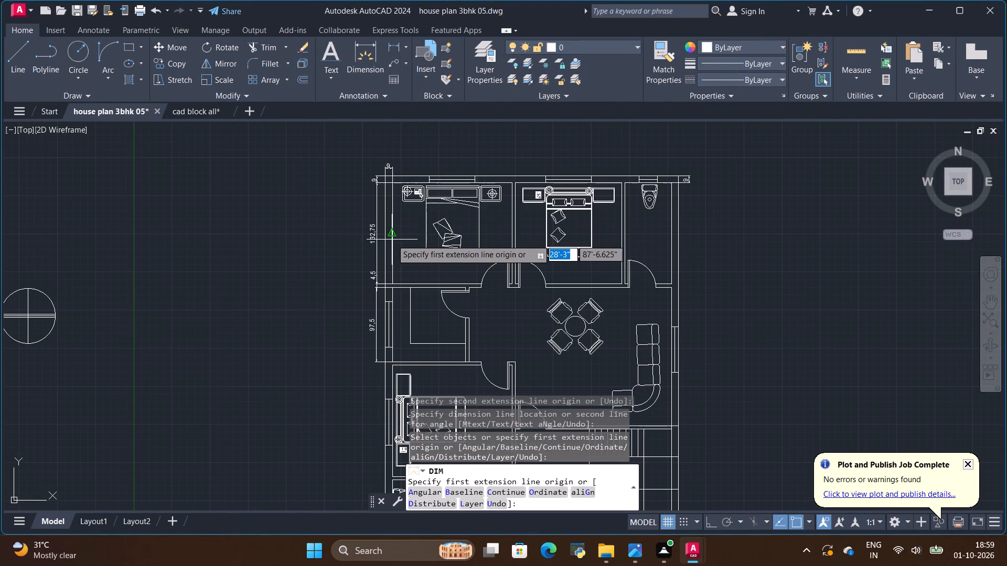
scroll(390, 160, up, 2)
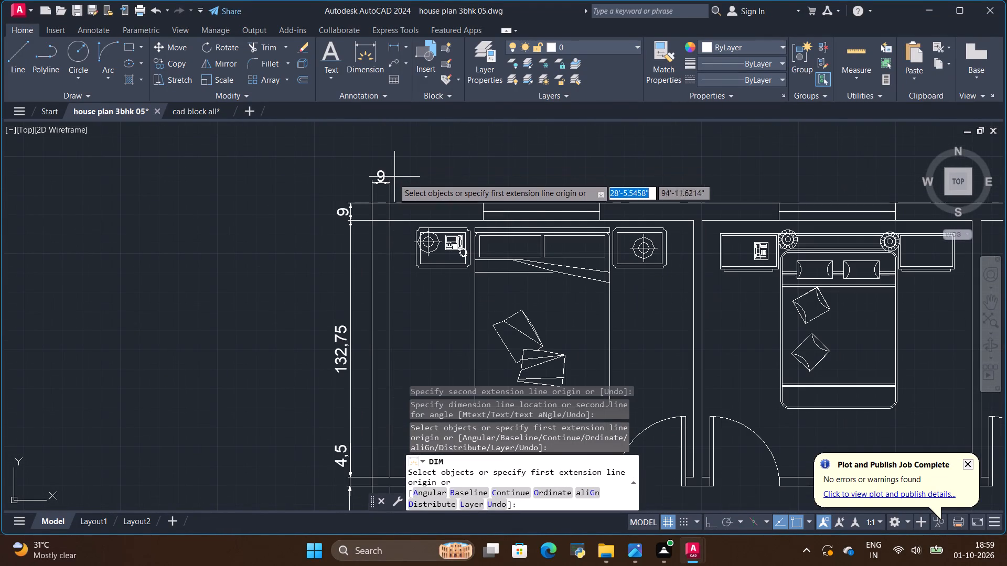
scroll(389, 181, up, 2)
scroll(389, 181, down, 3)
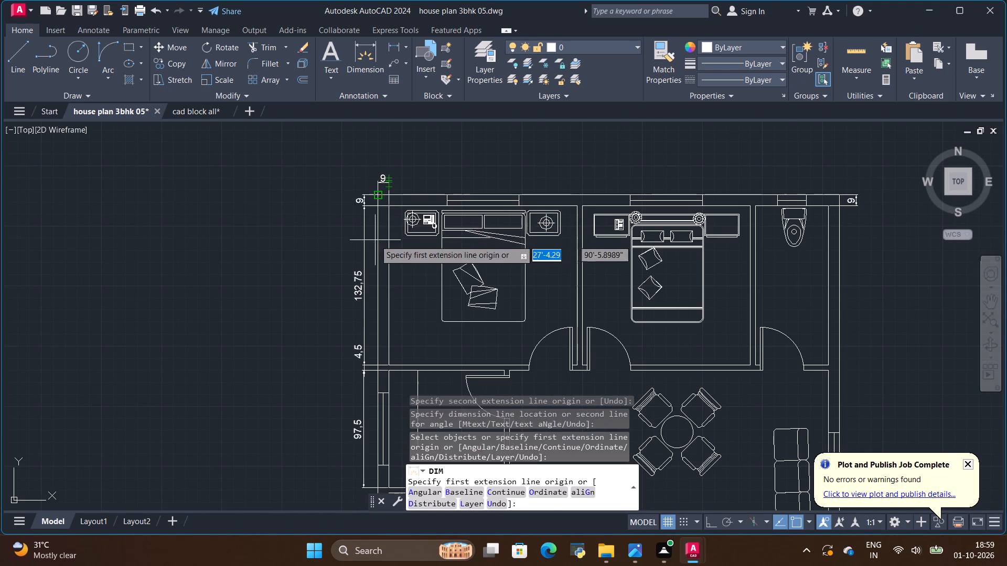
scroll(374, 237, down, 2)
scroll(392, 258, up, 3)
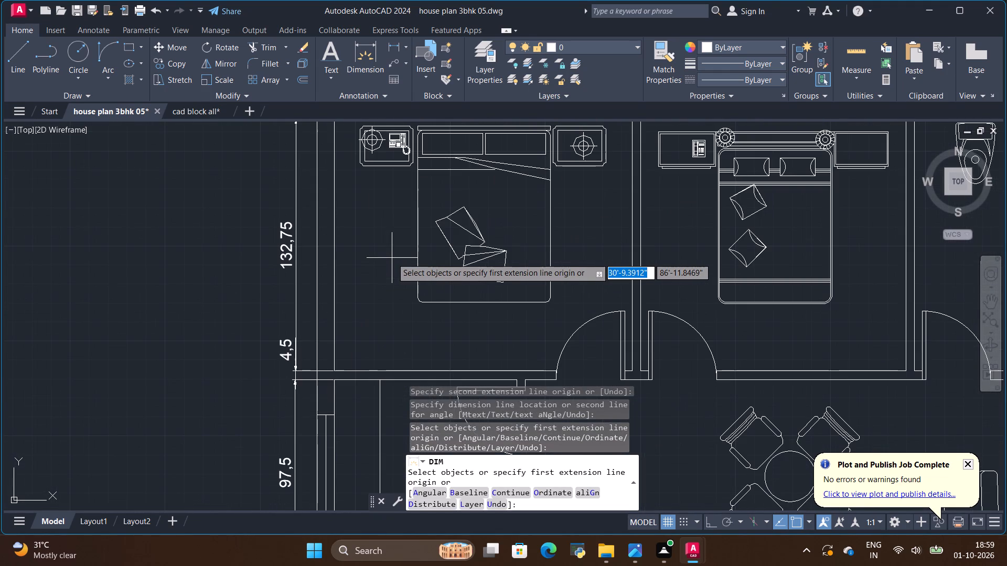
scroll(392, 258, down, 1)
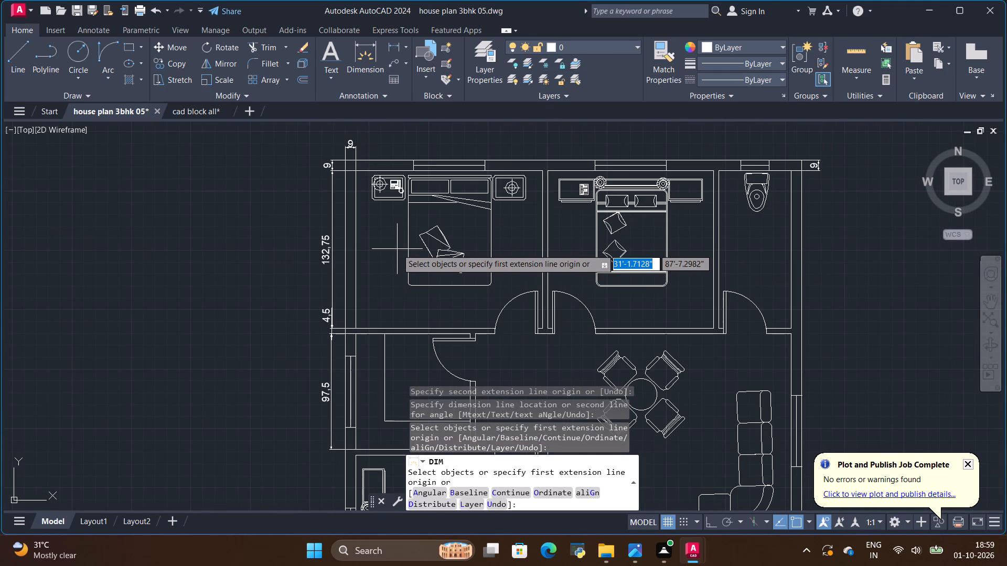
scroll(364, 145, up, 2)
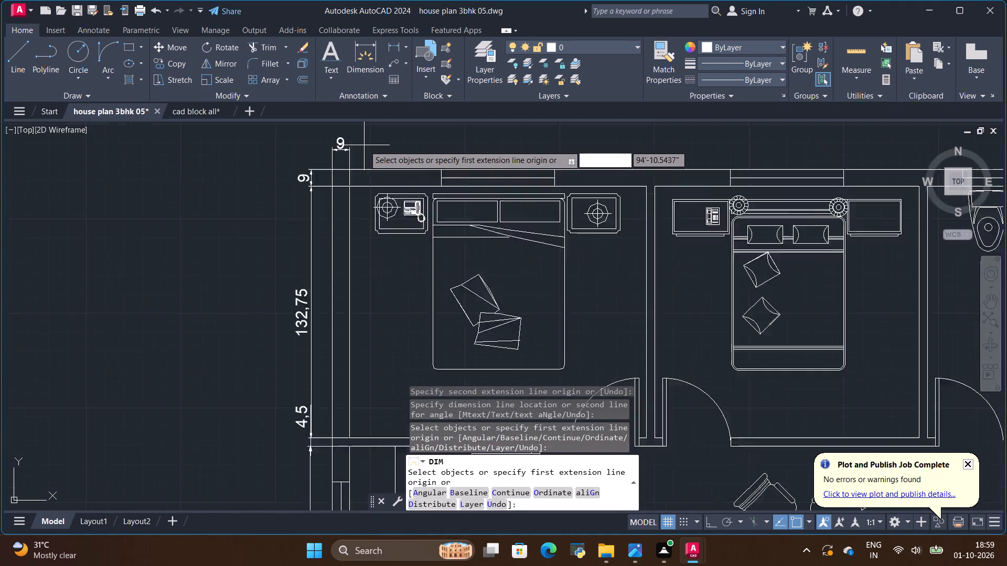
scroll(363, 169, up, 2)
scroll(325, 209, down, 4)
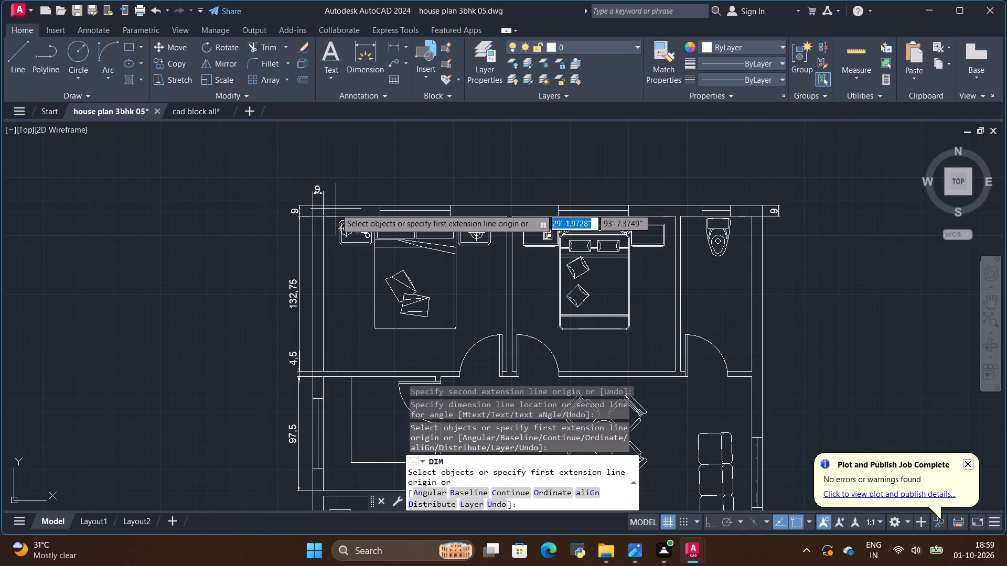
Dimension the inner width of the upper left bedroom, placing the dimension line above the top wall.
scroll(336, 198, up, 3)
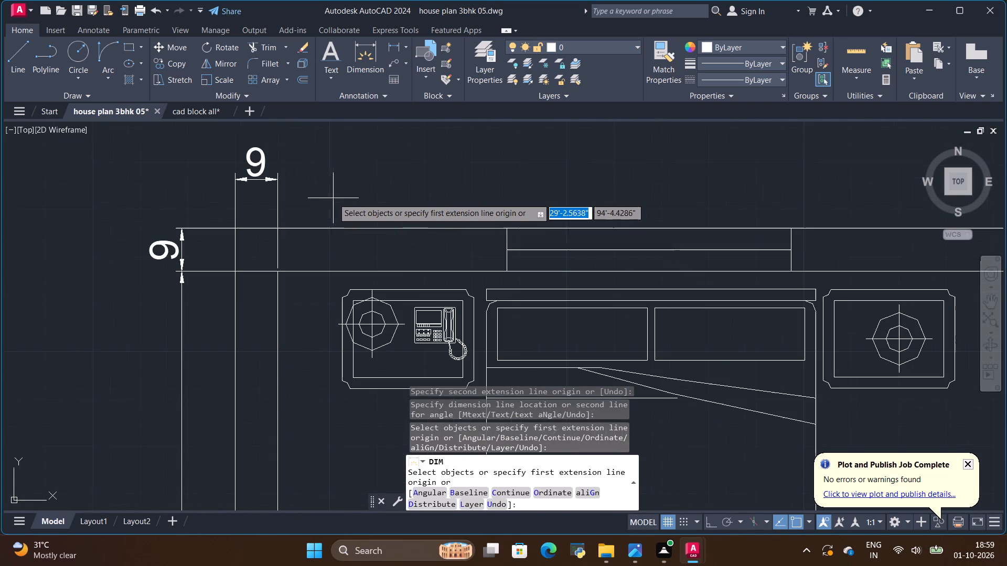
click(278, 228)
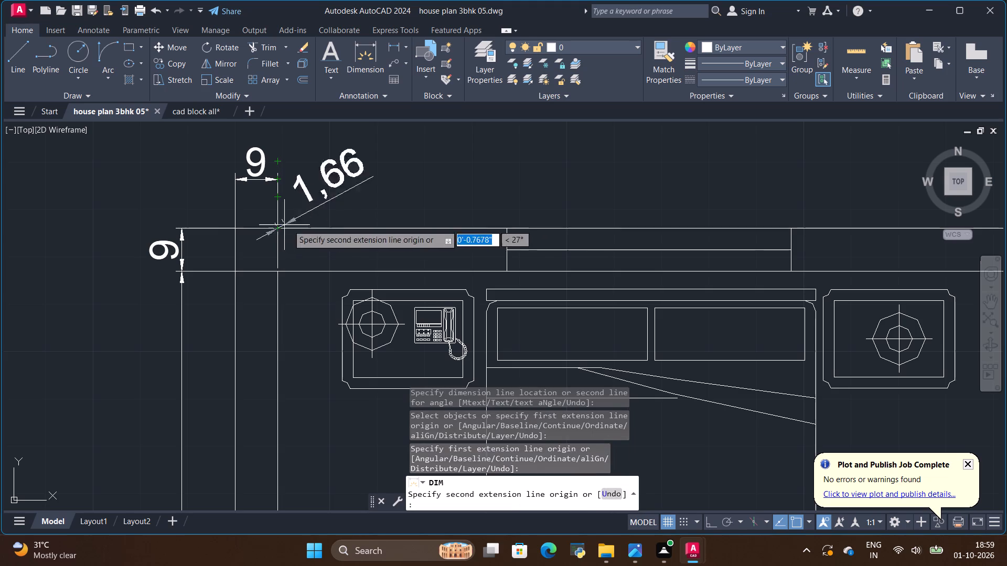
scroll(398, 233, down, 3)
scroll(540, 207, up, 2)
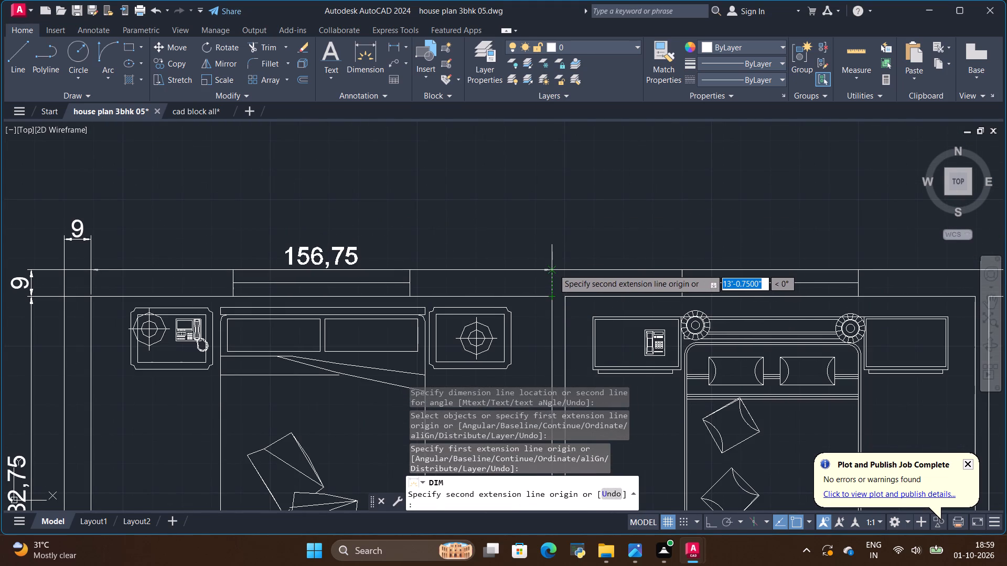
click(553, 269)
click(547, 225)
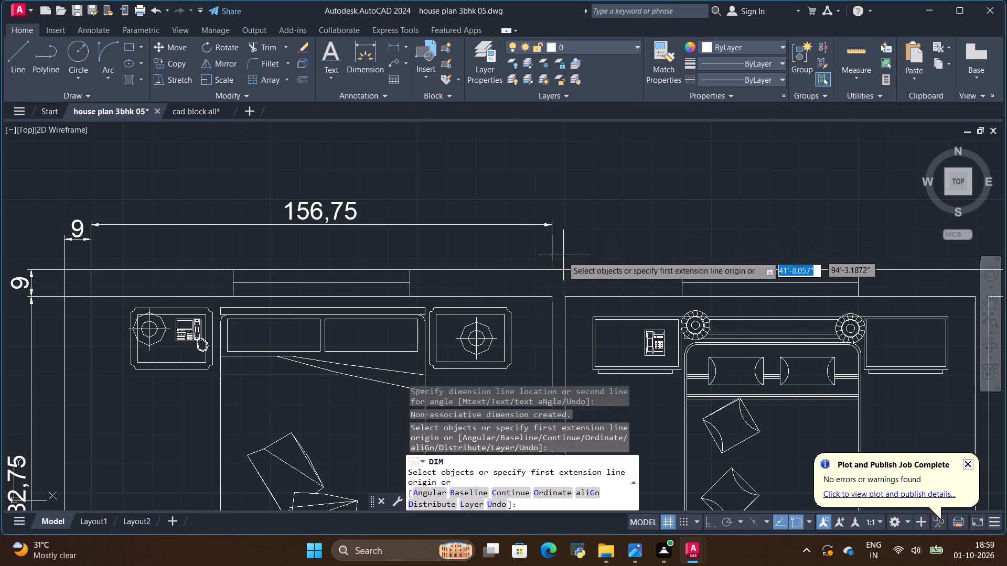
Dimension the thickness of the partition wall between the two upper bedrooms, roughly in line with the dimensions above the top wall.
click(552, 293)
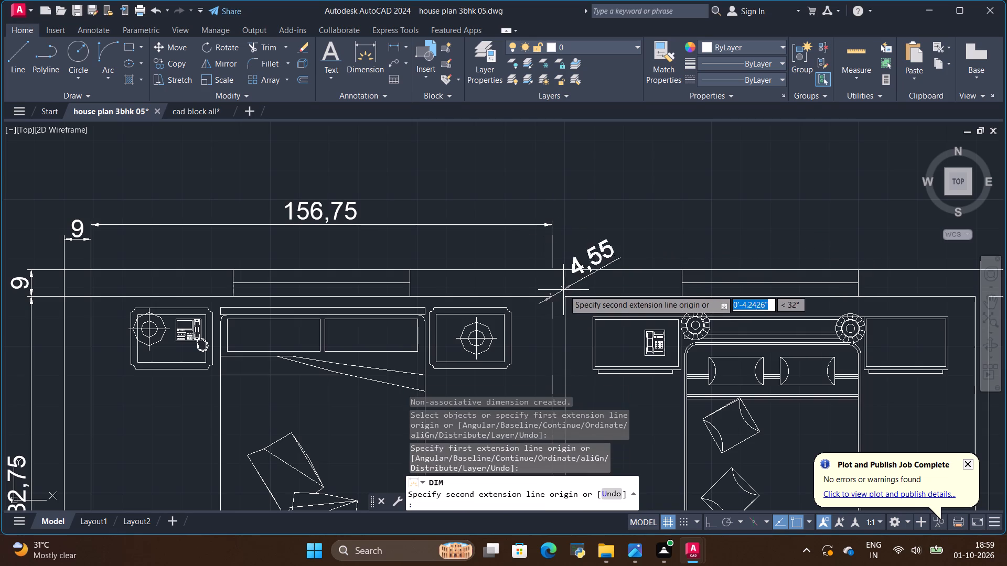
click(564, 296)
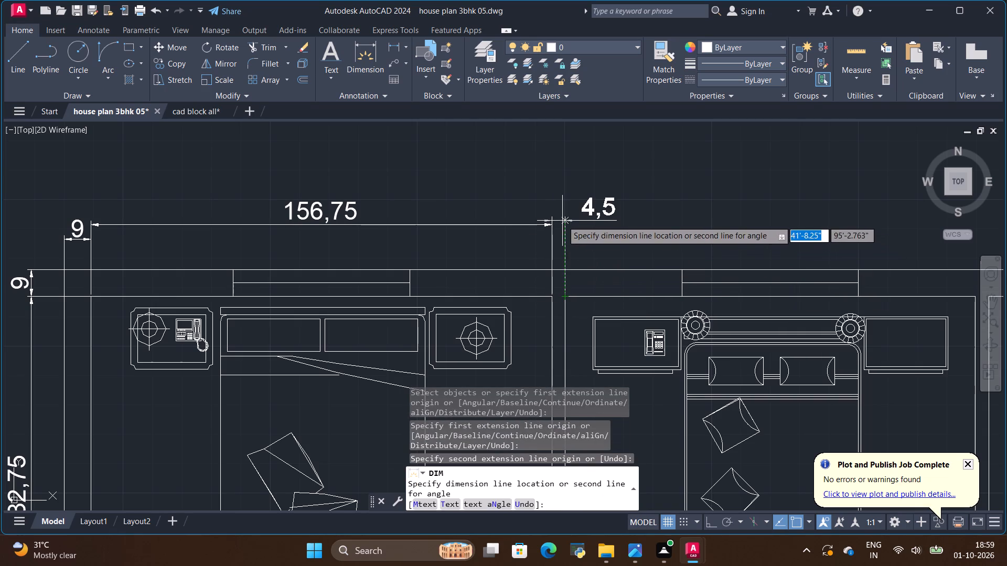
click(562, 221)
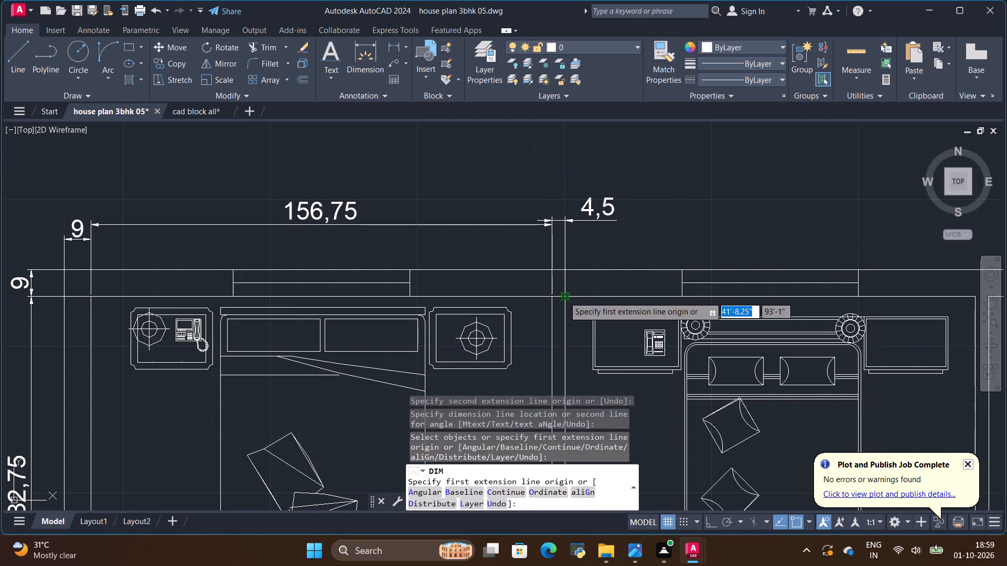
Dimension the inner width of the upper middle bedroom, continuing the row of dimensions above the top wall.
click(564, 297)
scroll(498, 285, down, 2)
scroll(732, 312, up, 2)
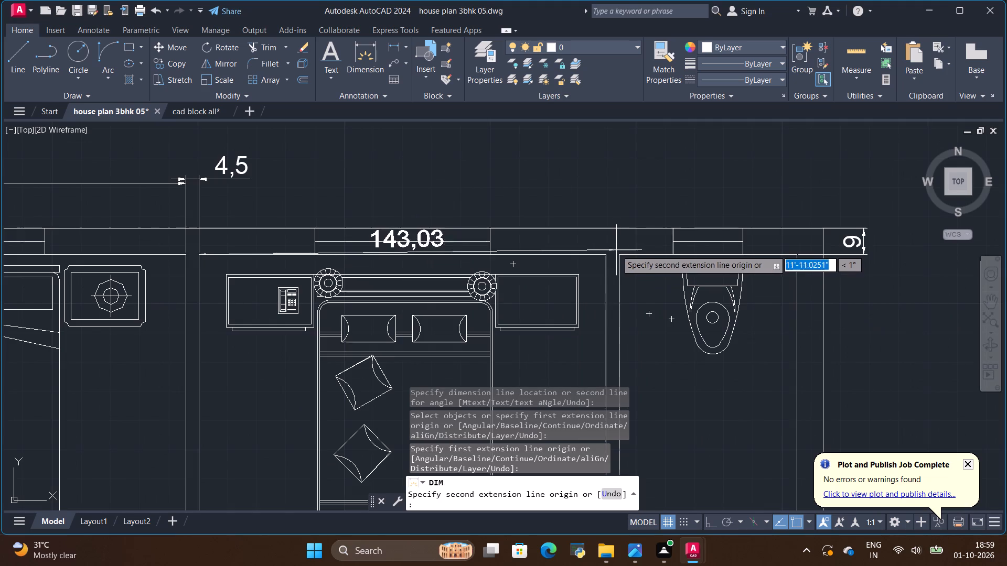
click(607, 254)
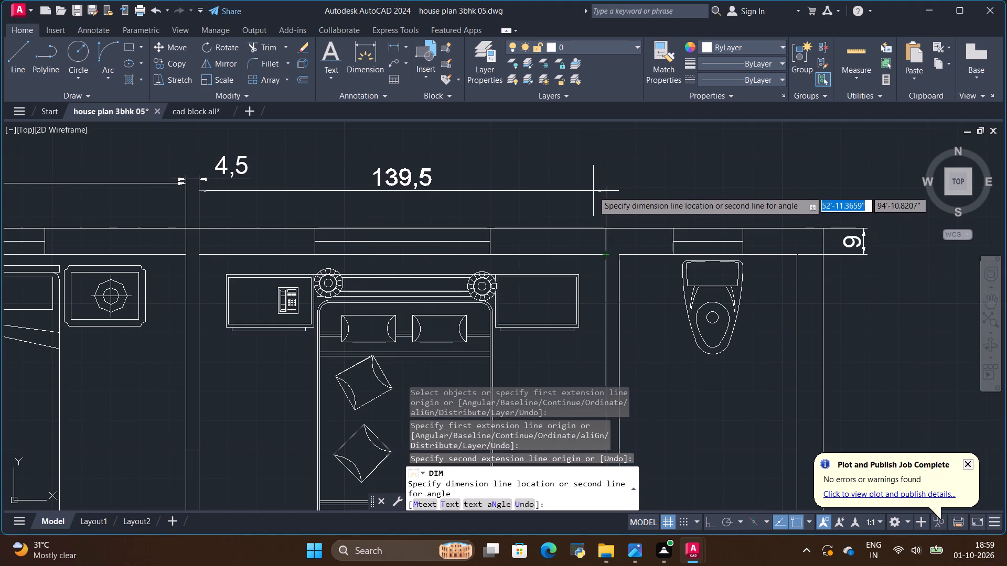
click(592, 189)
Dimension the thickness of the partition wall between the upper middle bedroom and the toilet, above the top wall.
scroll(614, 224, up, 2)
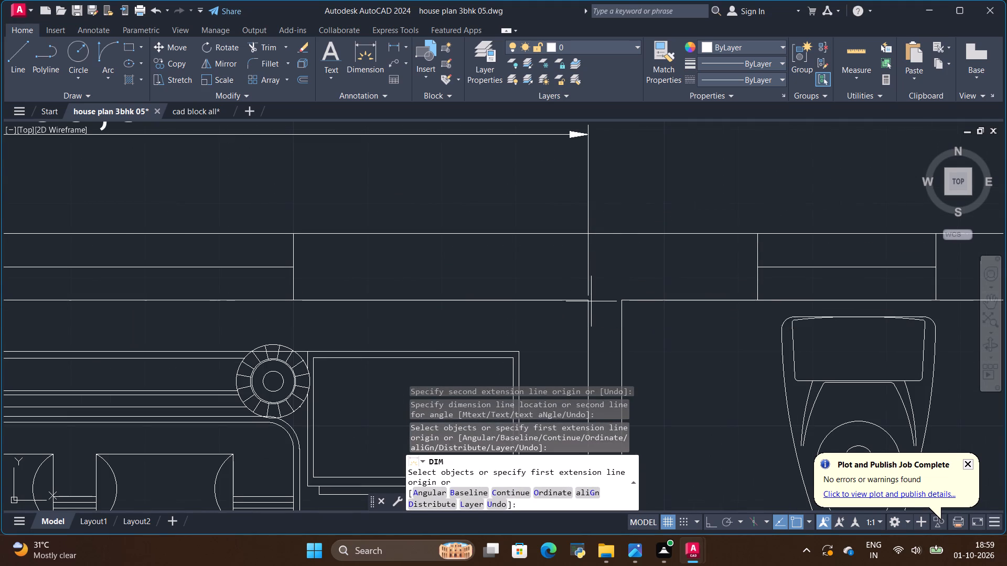
click(590, 301)
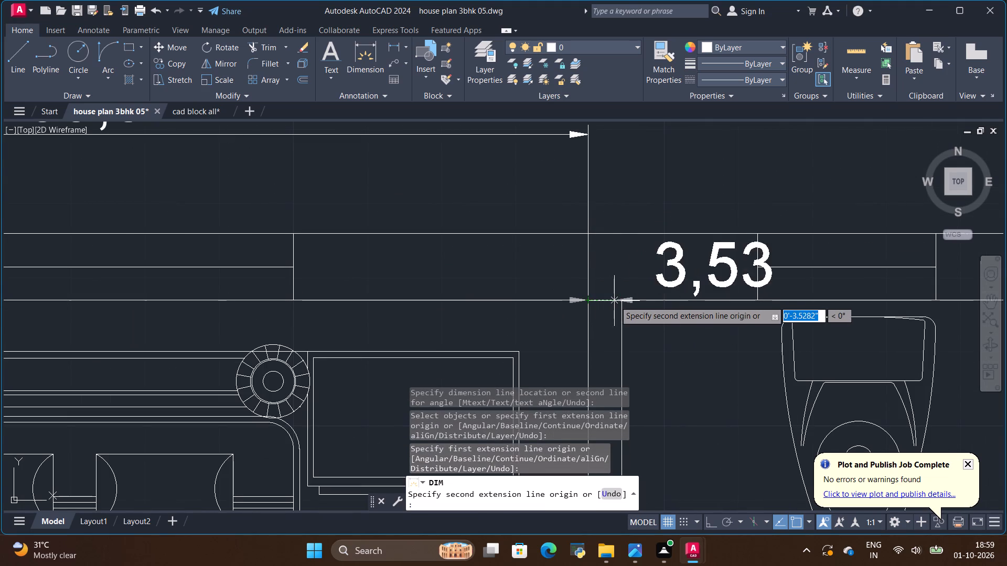
click(623, 300)
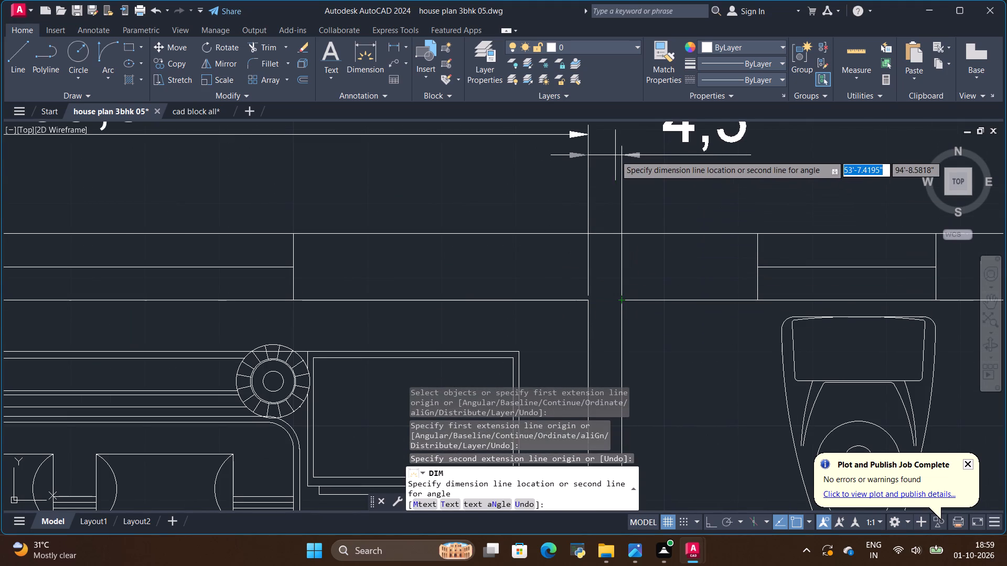
click(615, 155)
Dimension the toilet's inner width from its top wall line, placing the dimension line higher than the adjacent partition dimension.
scroll(493, 225, down, 1)
scroll(621, 208, up, 1)
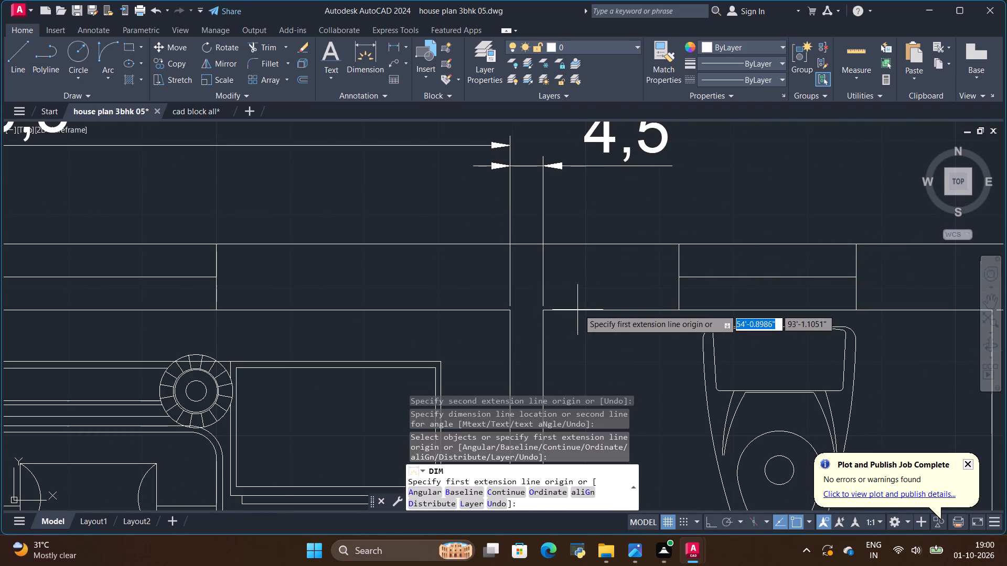
click(565, 312)
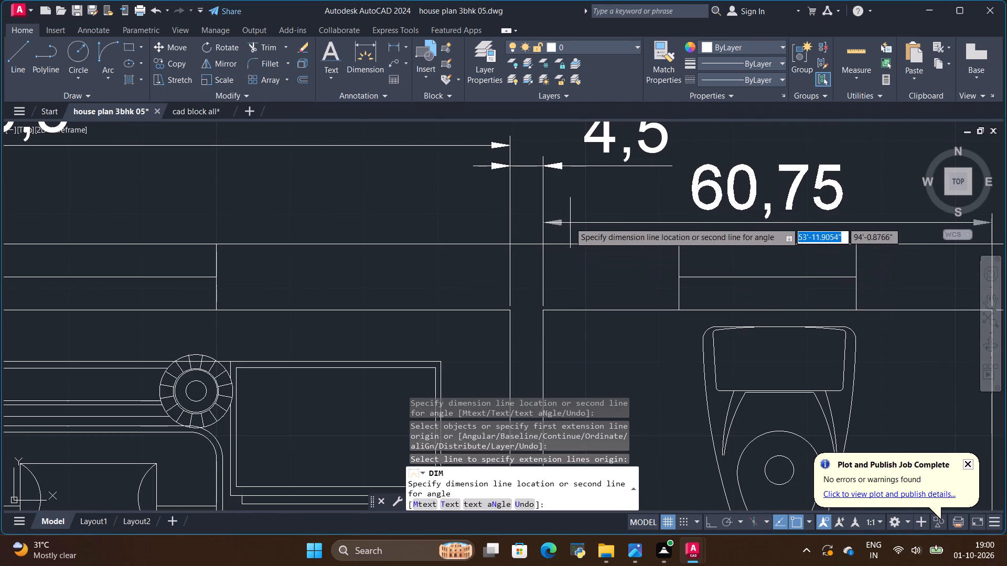
scroll(558, 206, down, 2)
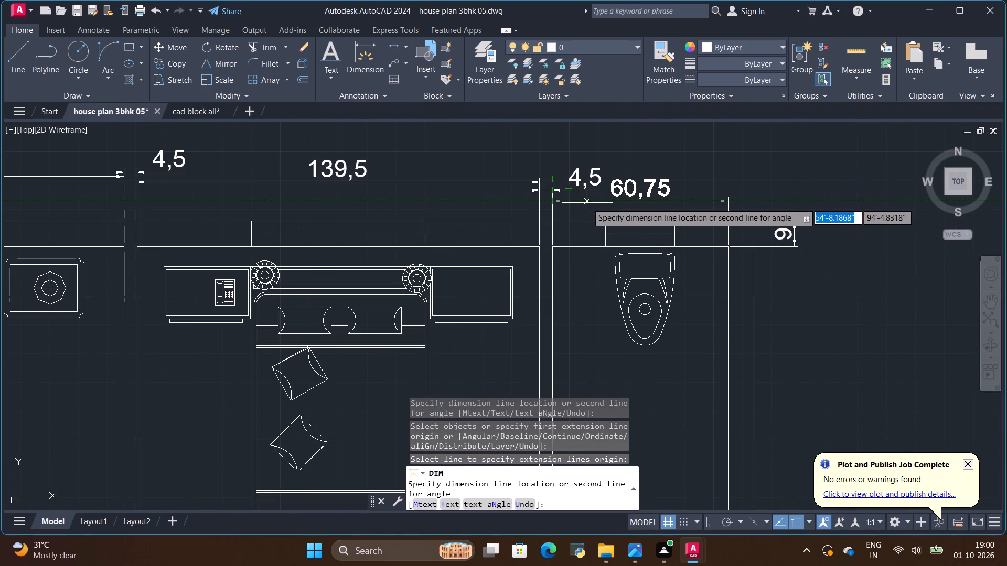
click(580, 143)
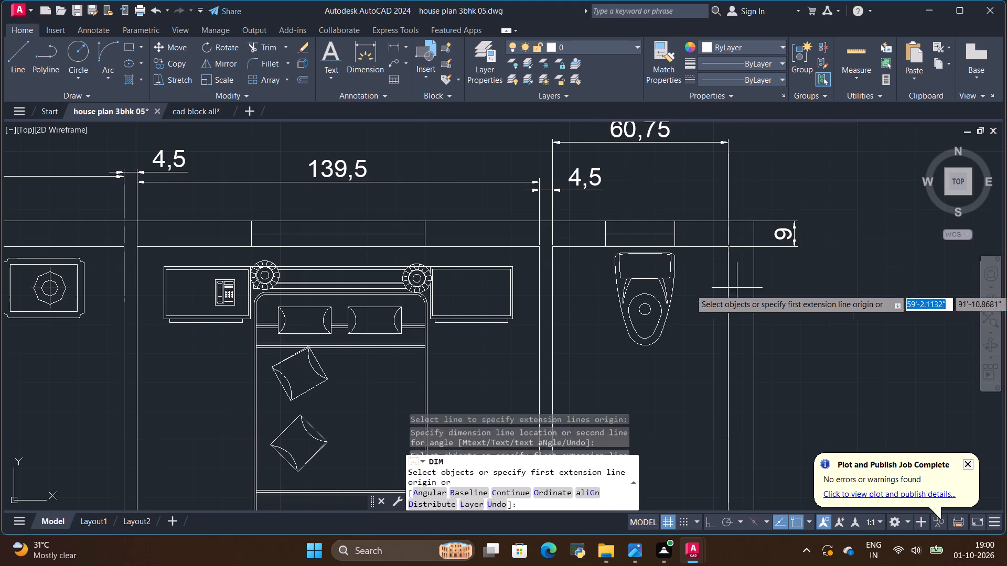
Dimension the right outer wall's thickness at the toilet's inner upper-right corner, placing the dimension above the top wall.
scroll(720, 221, up, 2)
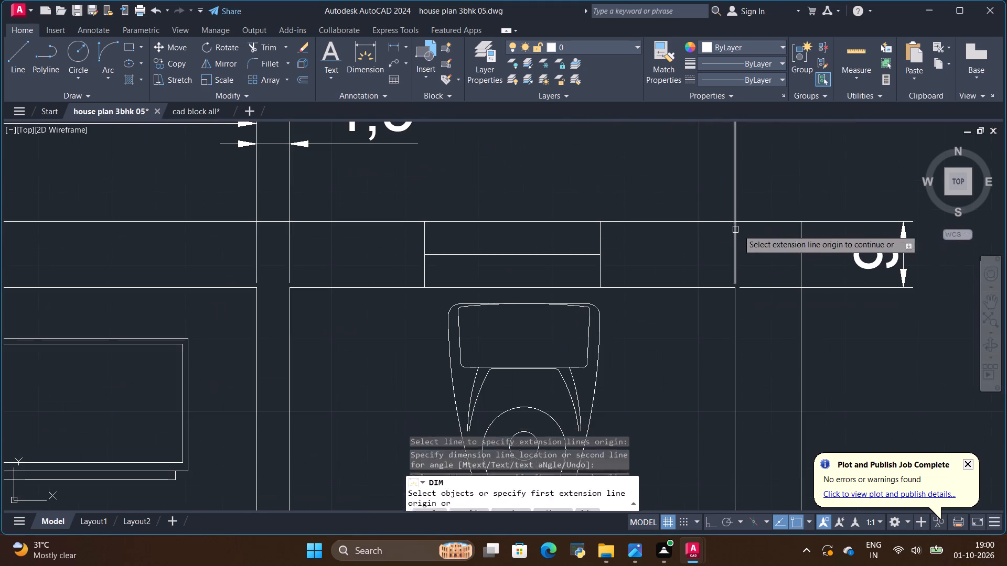
click(737, 290)
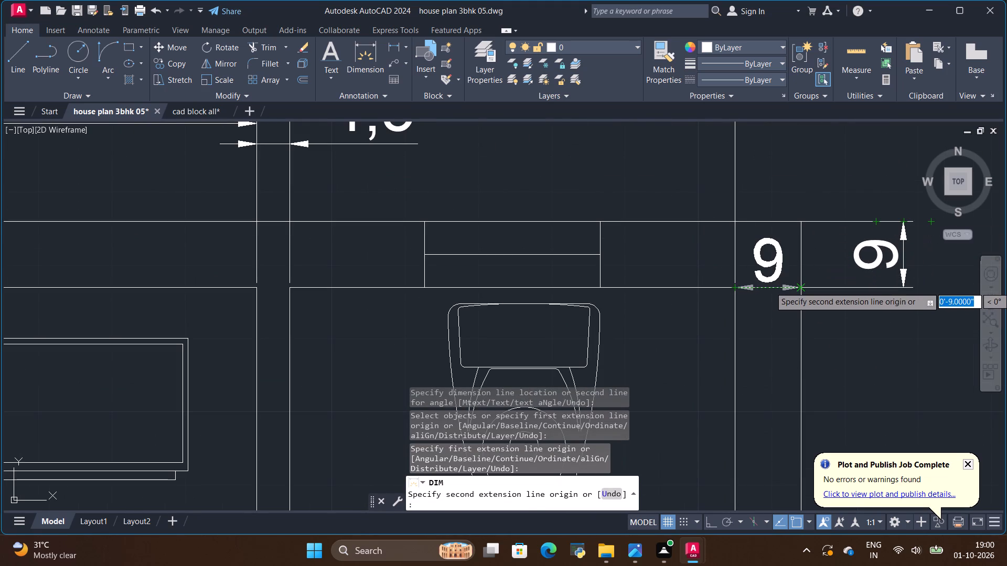
click(801, 287)
click(797, 171)
Dimension the overall house width between the outer top corners, placing the dimension line above the existing top row.
scroll(724, 266, down, 3)
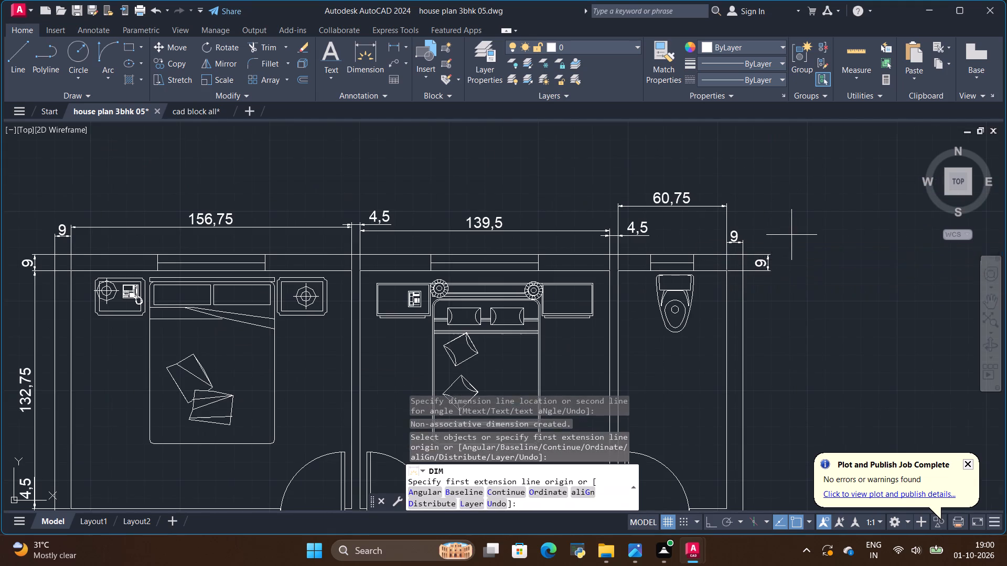
scroll(792, 234, down, 2)
scroll(615, 230, up, 2)
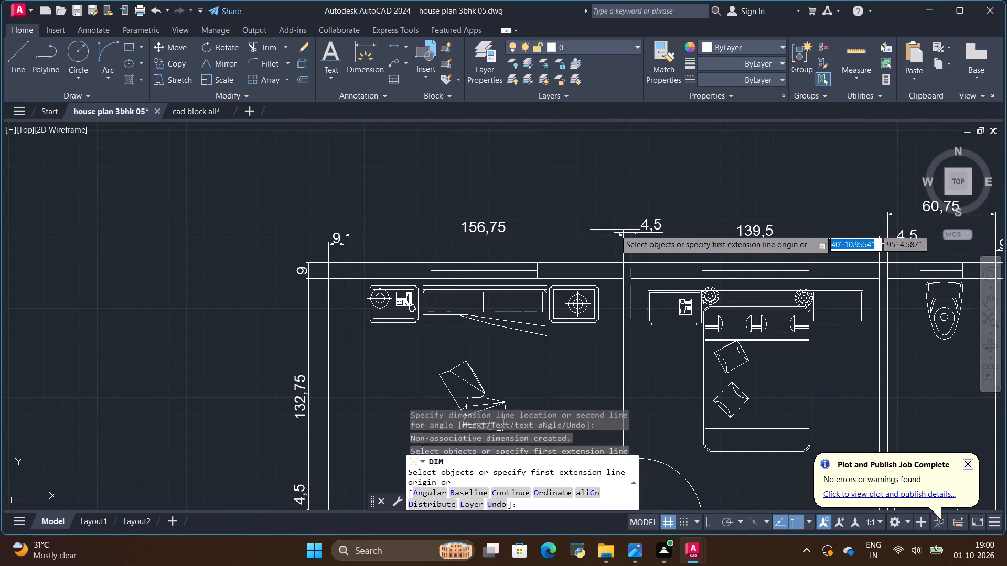
scroll(602, 228, down, 2)
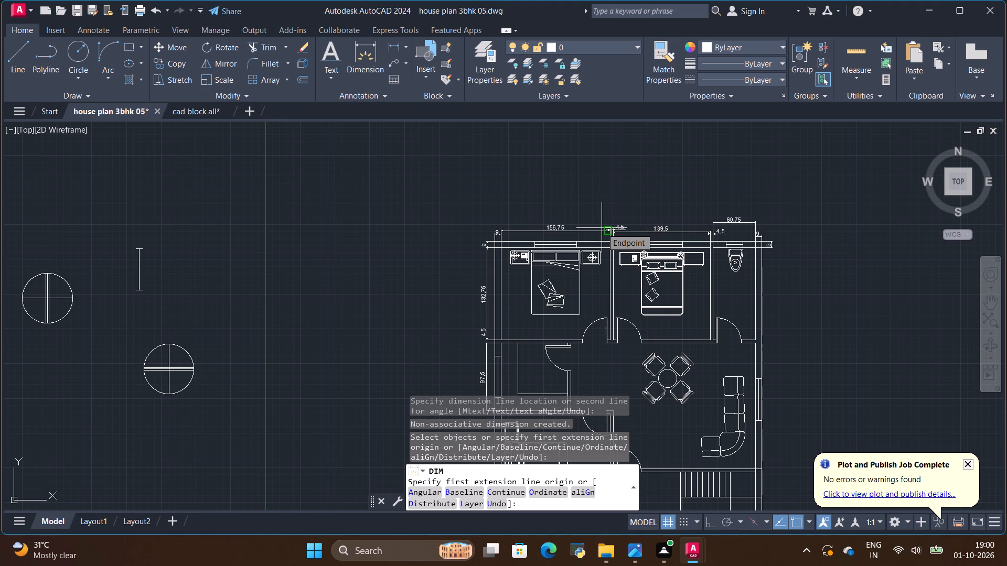
scroll(552, 277, up, 1)
scroll(473, 234, up, 2)
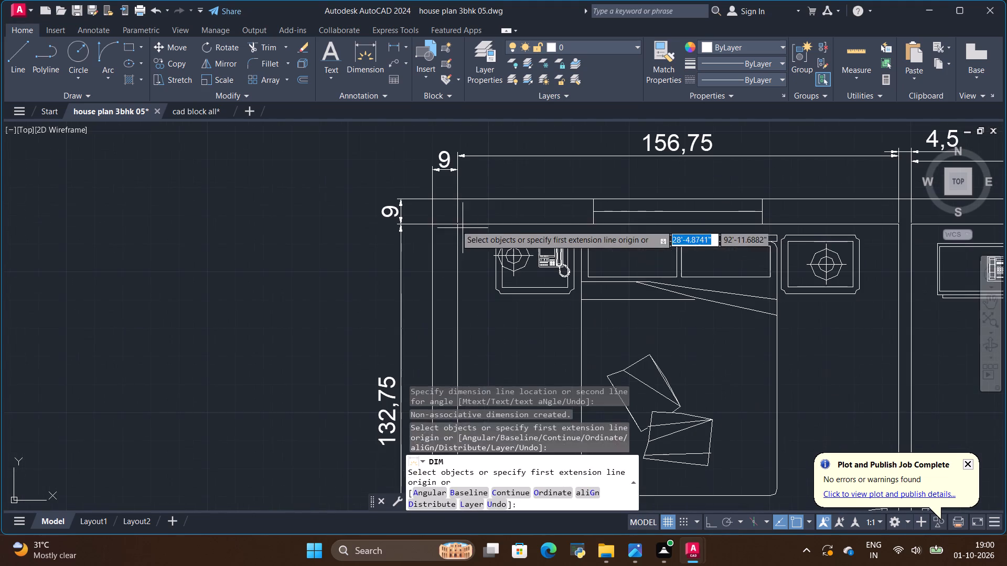
click(434, 199)
scroll(346, 244, down, 3)
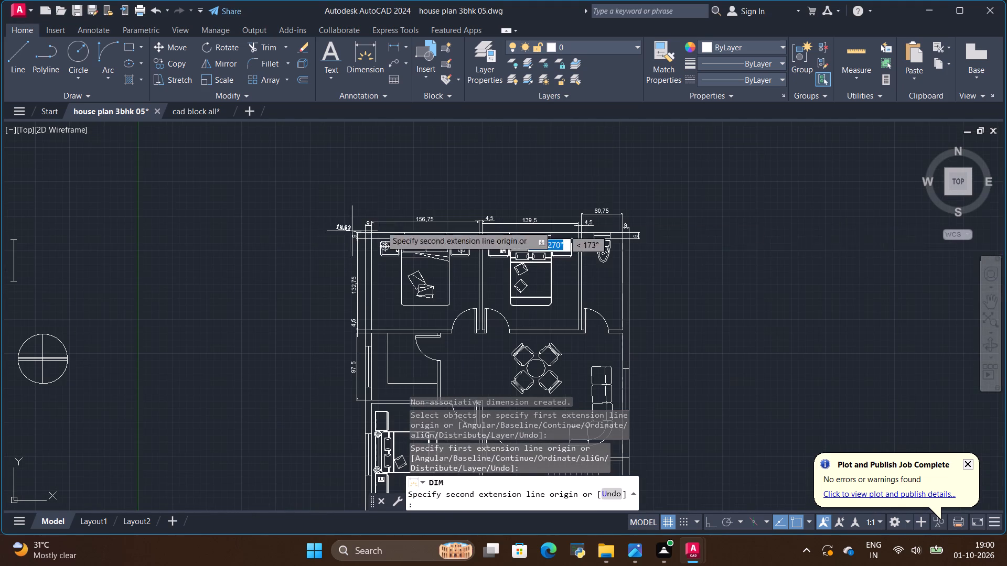
scroll(678, 222, up, 3)
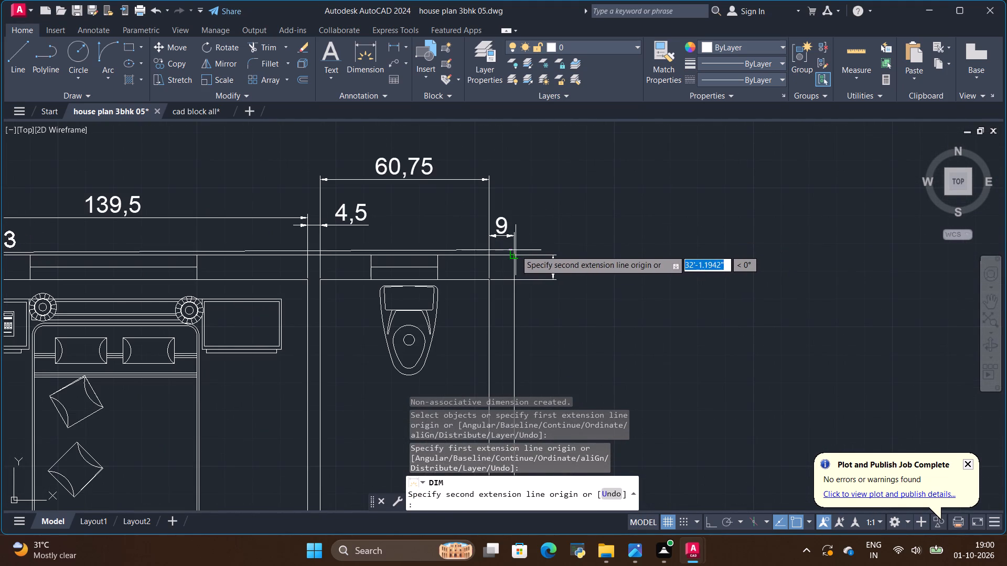
click(512, 254)
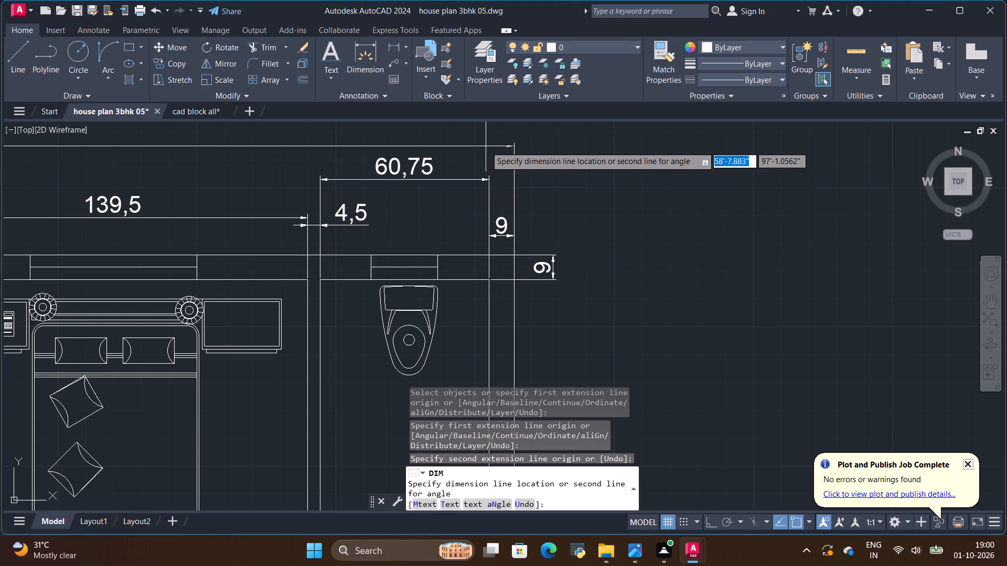
click(486, 146)
Dimension the thickness of the wall above the lower-left bedroom, continuing the dimension column outside the left outer wall.
scroll(572, 253, down, 2)
scroll(481, 205, down, 1)
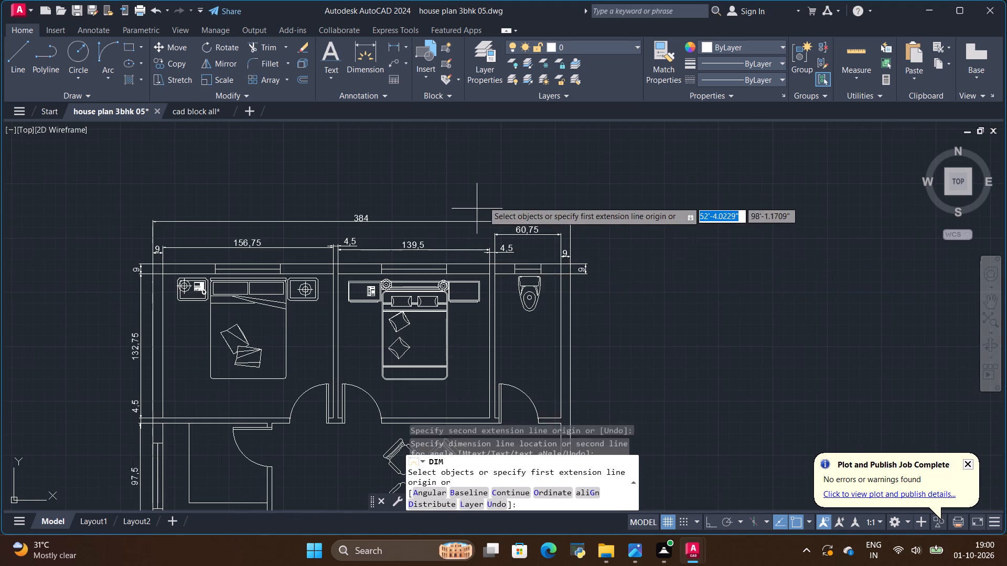
scroll(484, 199, down, 1)
scroll(357, 343, up, 2)
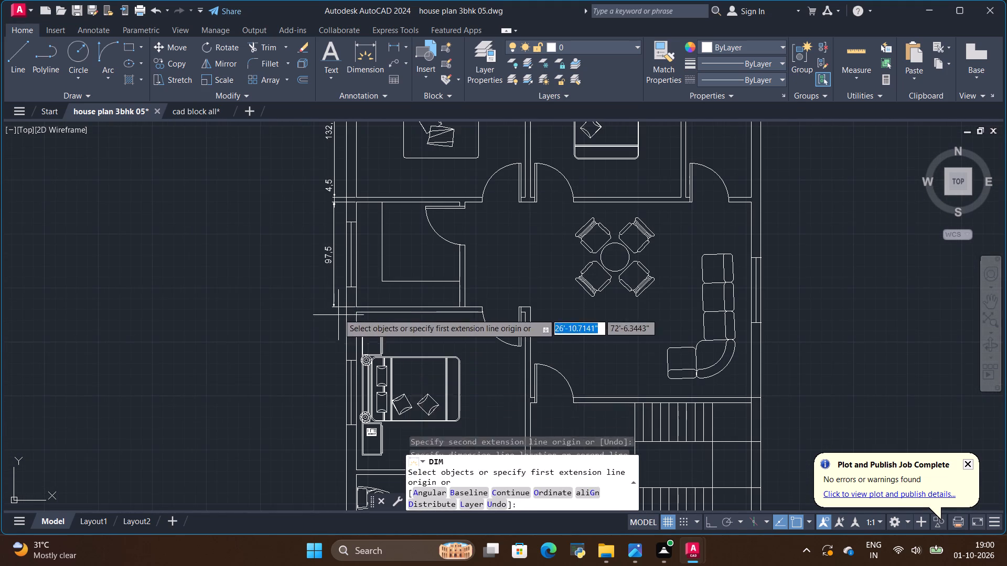
scroll(349, 309, down, 2)
scroll(337, 297, up, 2)
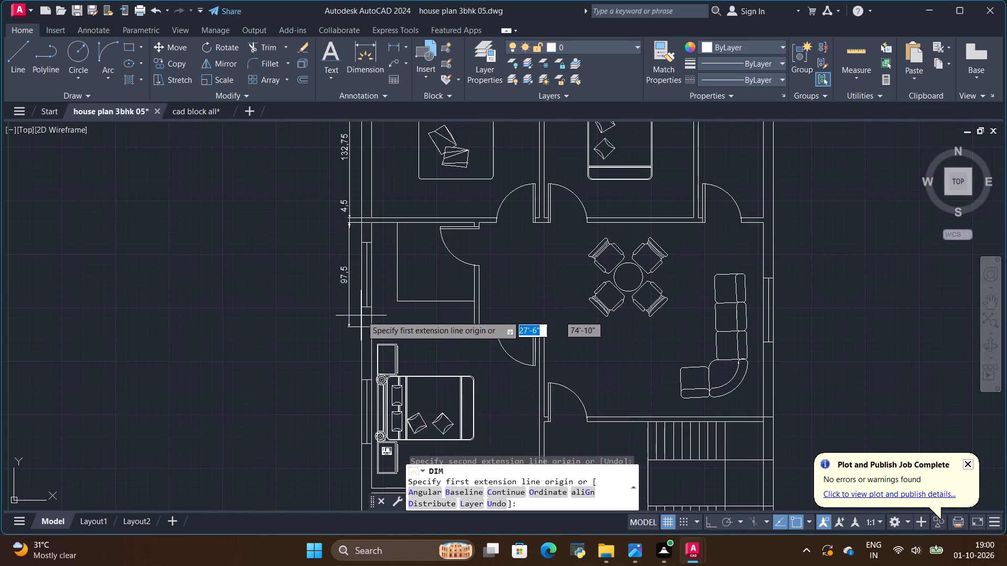
scroll(349, 326, up, 2)
scroll(376, 286, down, 1)
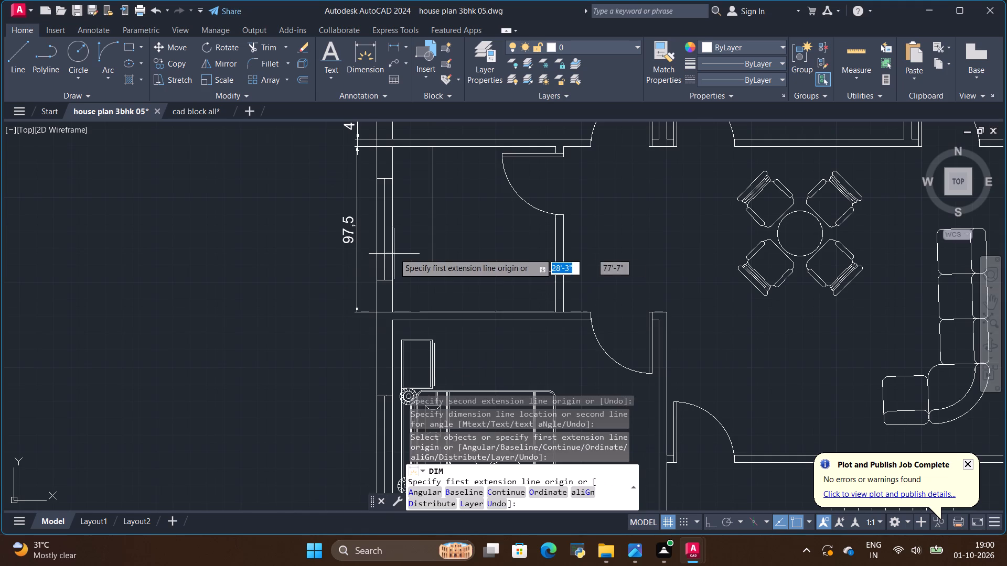
scroll(392, 324, up, 2)
click(390, 296)
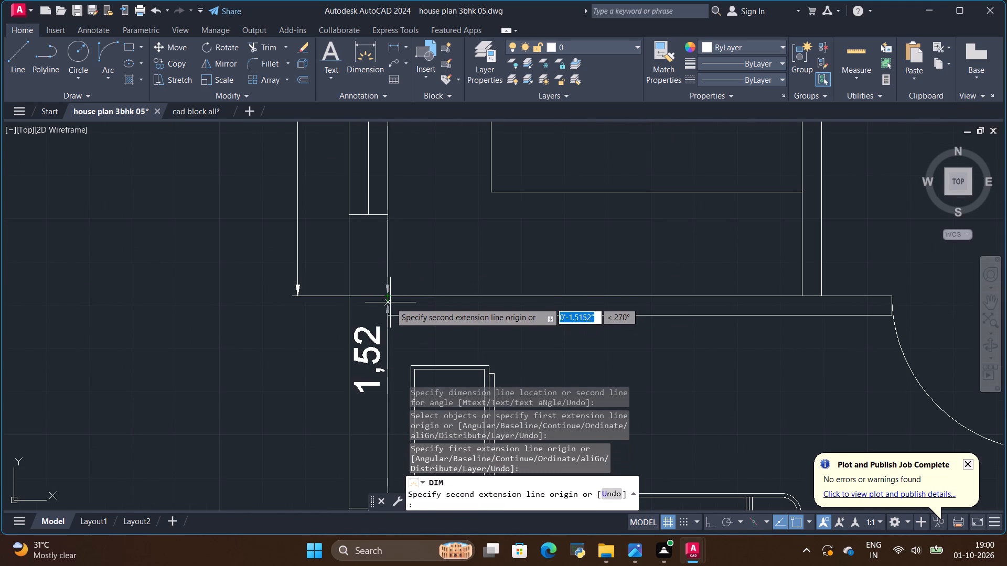
click(389, 317)
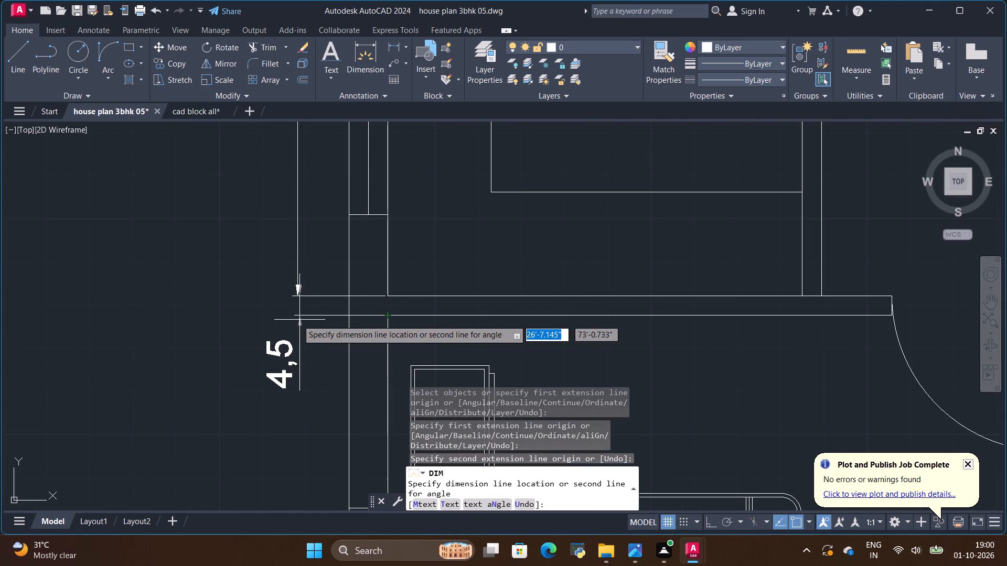
click(293, 316)
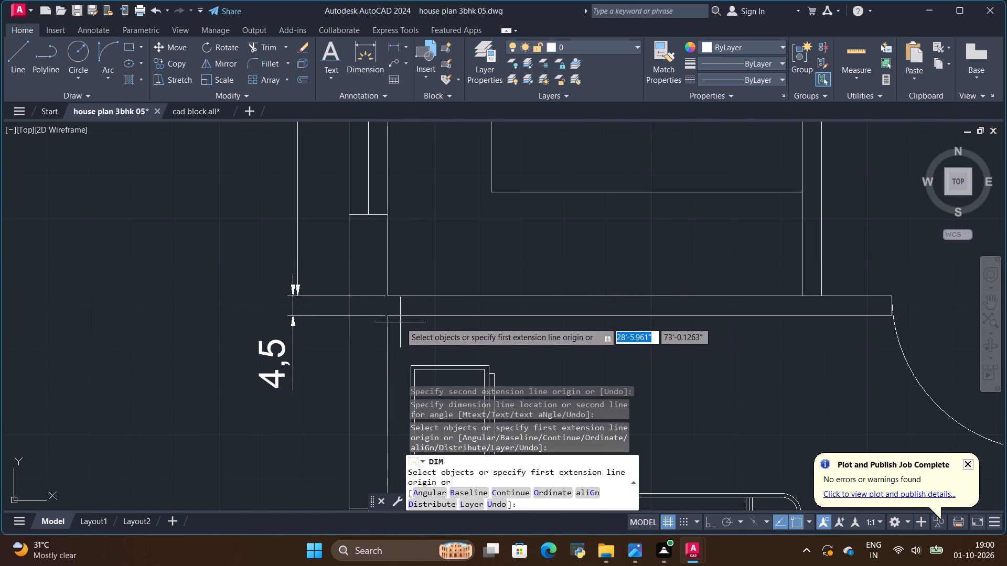
Dimension the lower-left bedroom's inner height along the left wall, down to the lower toilet's partition, in the same outer column.
click(390, 318)
scroll(391, 312, down, 4)
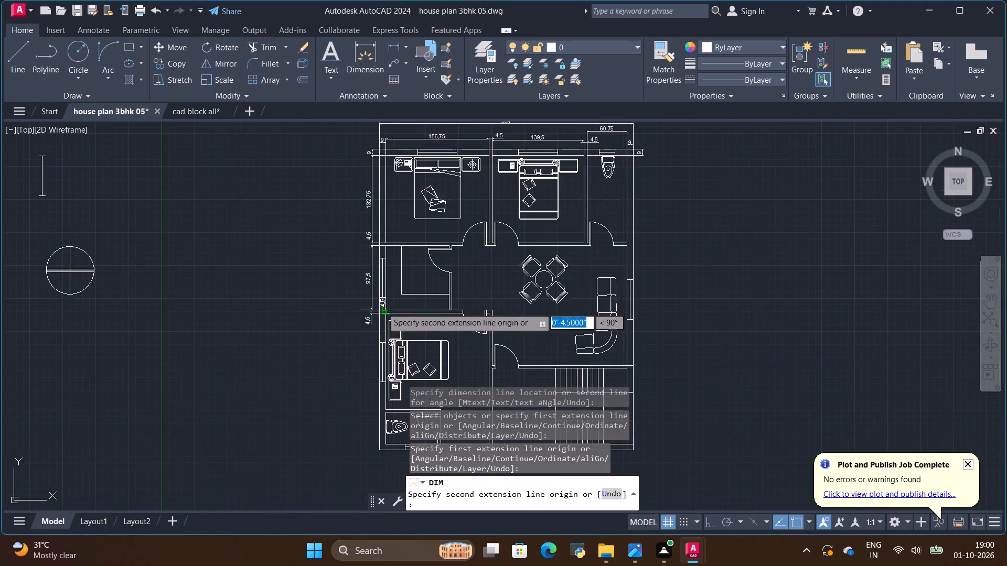
scroll(391, 333, up, 5)
scroll(315, 317, down, 4)
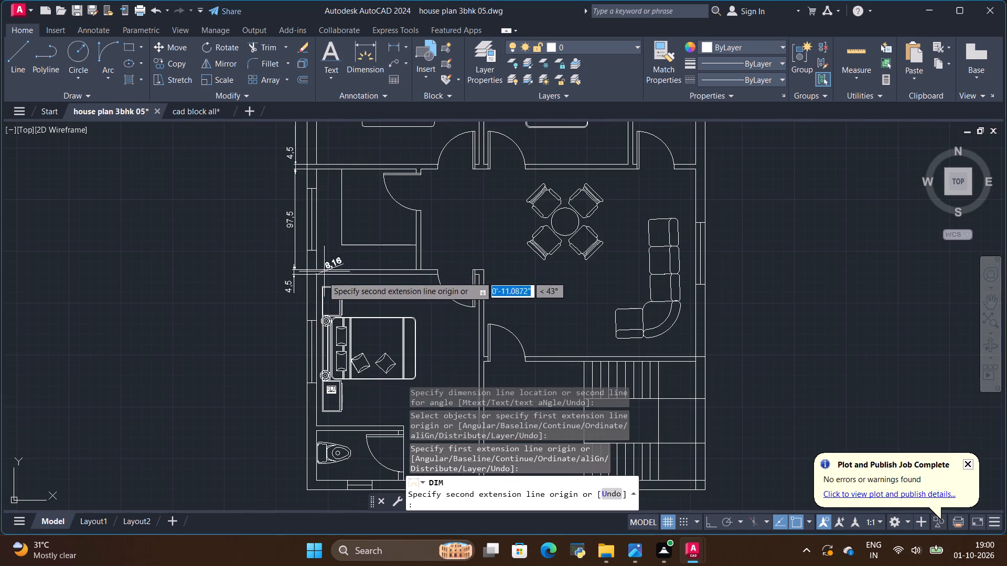
scroll(314, 426, up, 2)
click(316, 424)
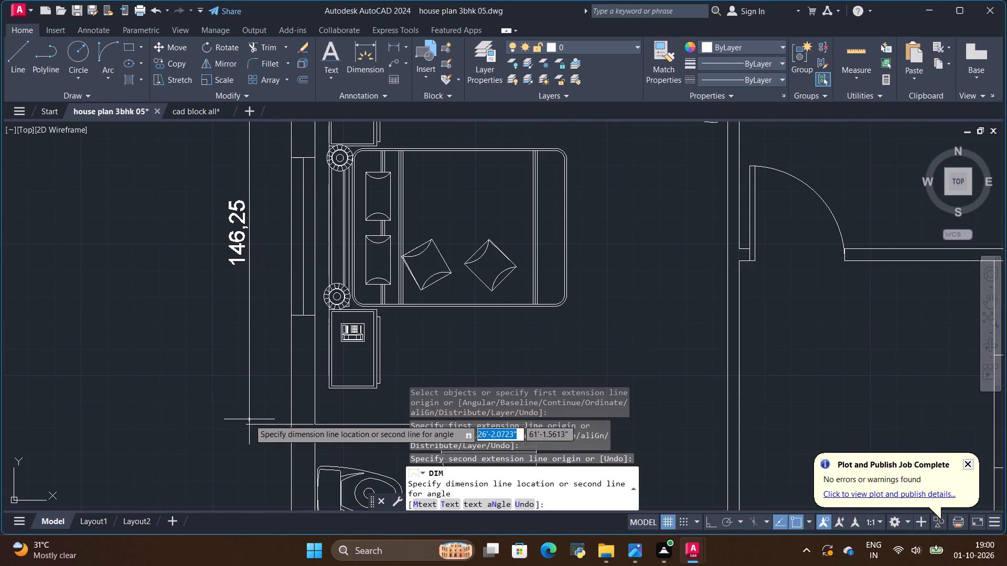
click(248, 419)
Dimension the thickness of the partition between the lower-left bedroom and the lower toilet, outside the left wall.
scroll(319, 395, down, 1)
scroll(333, 339, down, 1)
scroll(305, 441, up, 1)
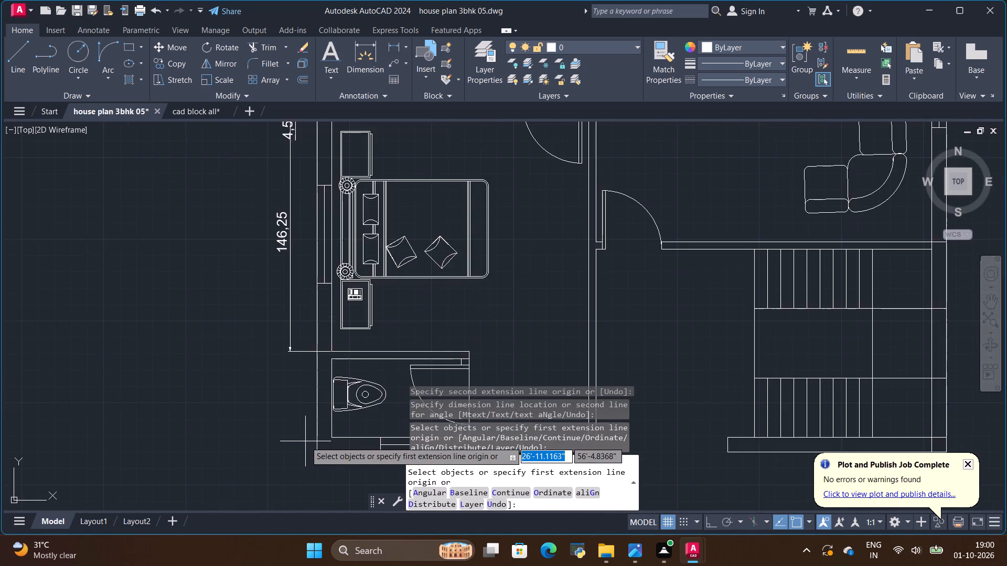
scroll(305, 442, up, 1)
scroll(305, 442, down, 1)
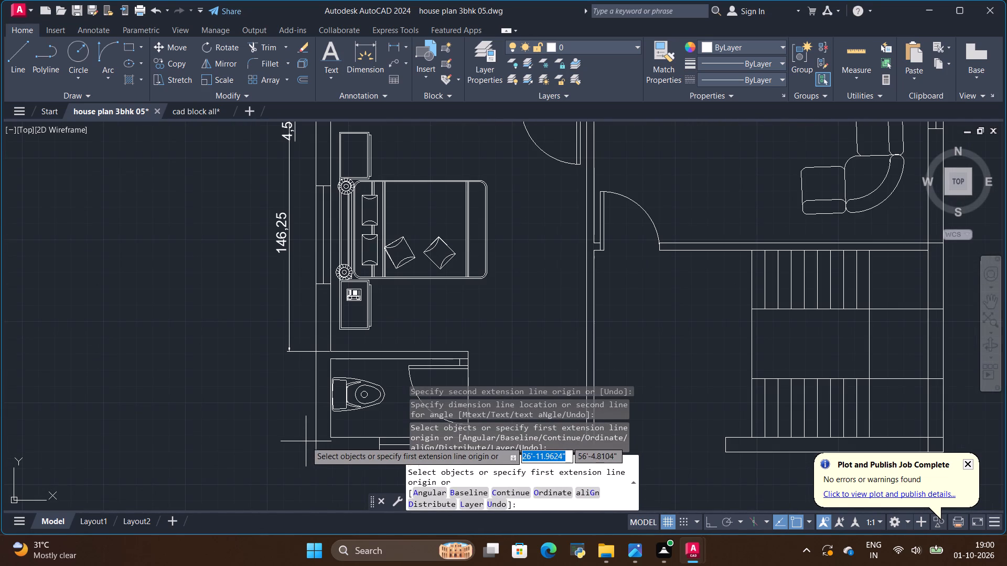
scroll(324, 357, up, 2)
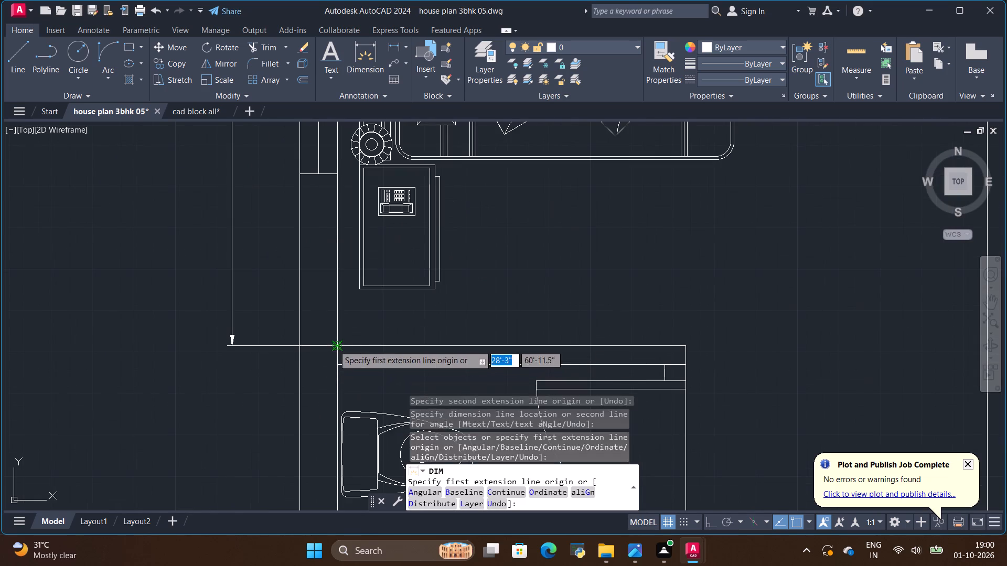
click(334, 345)
click(334, 363)
click(231, 361)
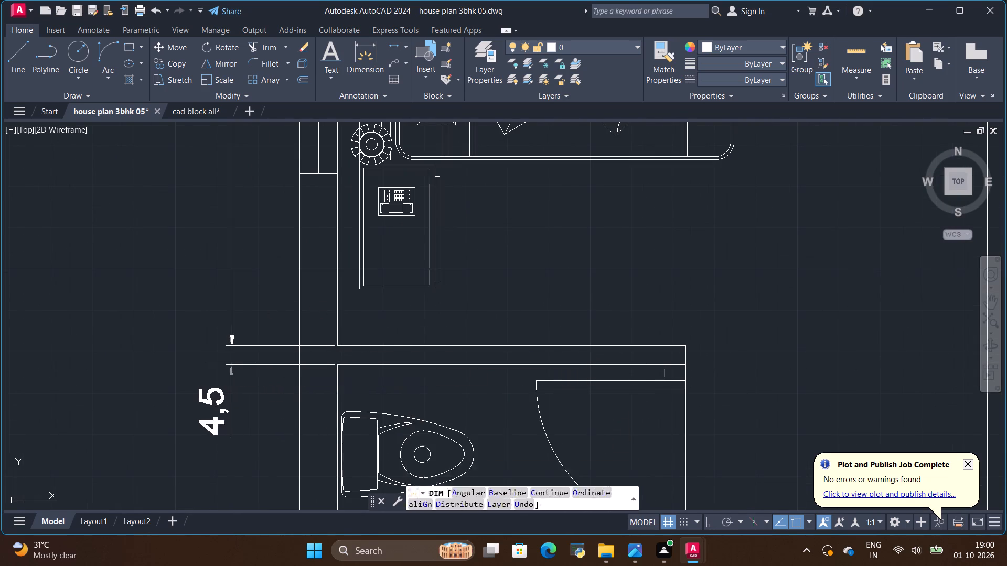
Dimension the lower toilet's inner height along the left wall, placing the dimension line farther out than the partition dimension.
scroll(315, 328, down, 1)
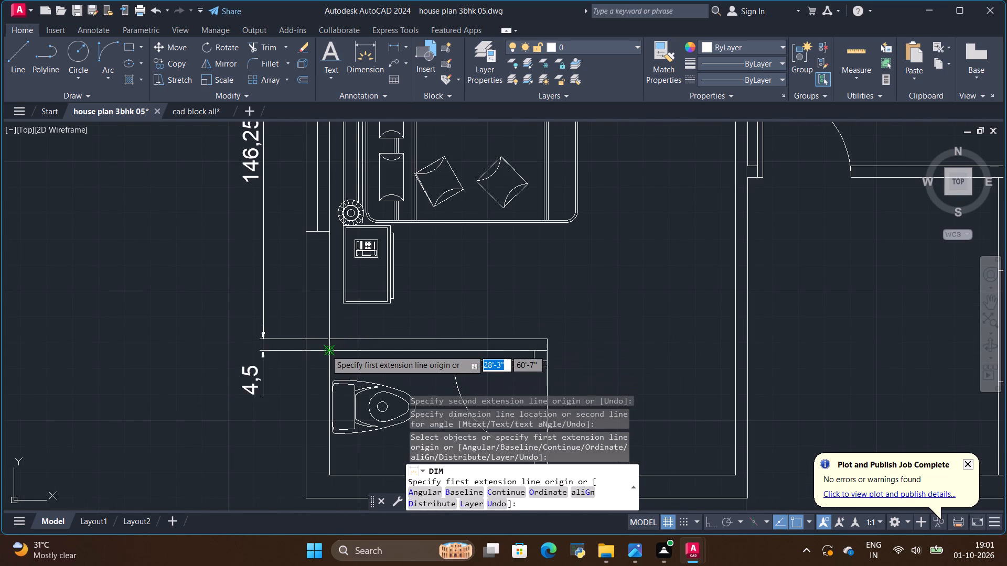
click(326, 349)
scroll(322, 332, down, 2)
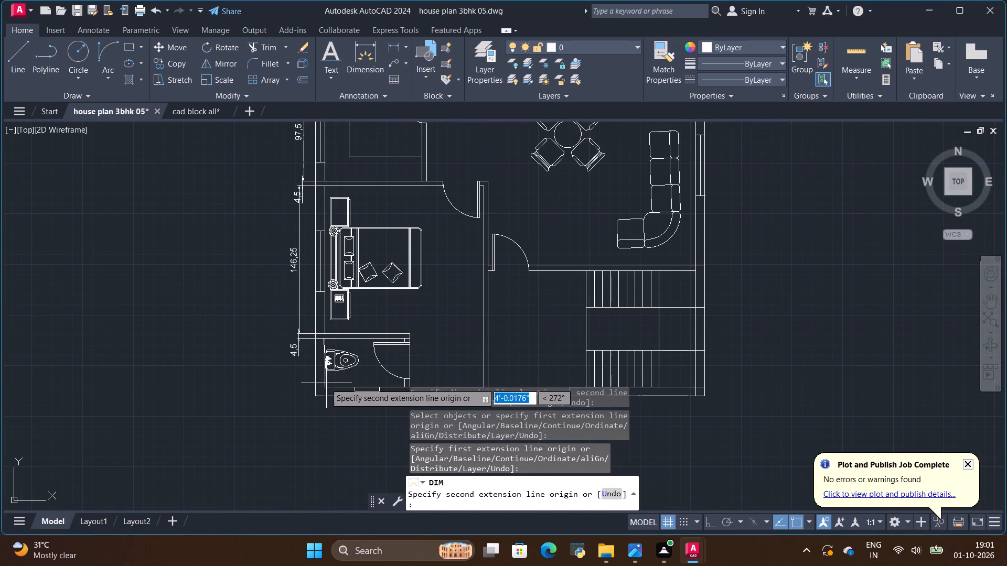
click(326, 387)
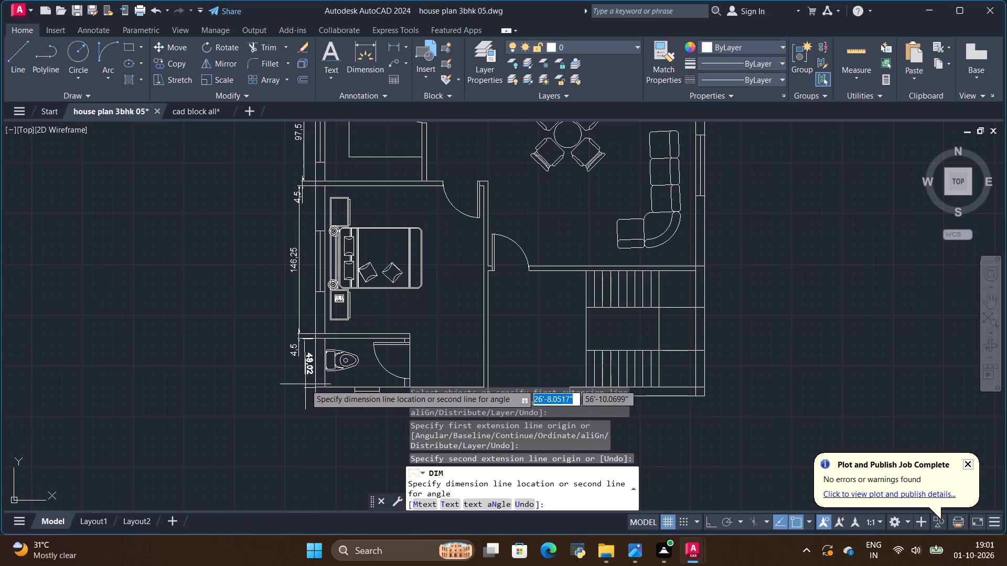
click(269, 383)
Dimension the bottom outer wall's thickness at the lower toilet's inner corner, placing the dimension outside the left wall.
scroll(291, 363, up, 2)
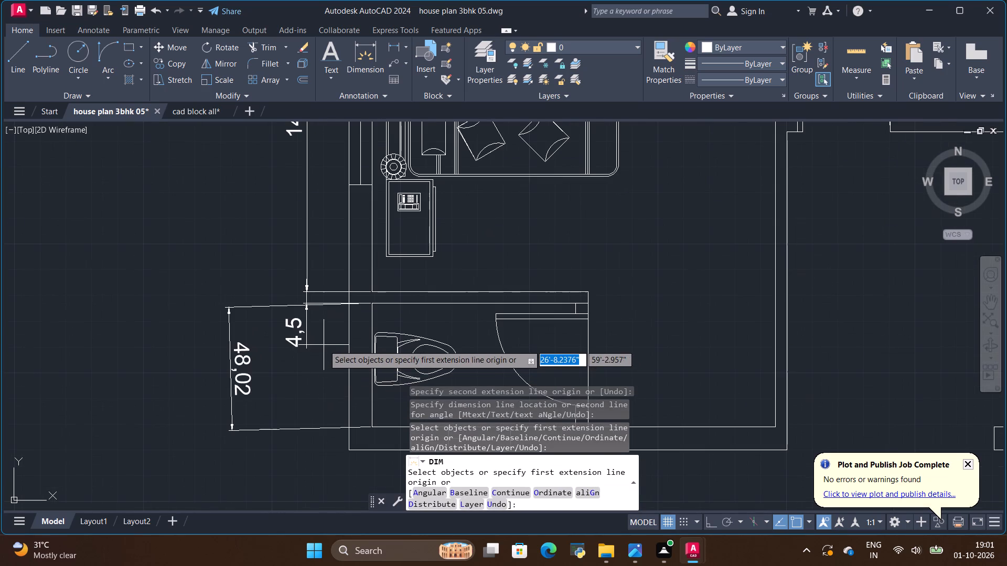
scroll(372, 432, up, 2)
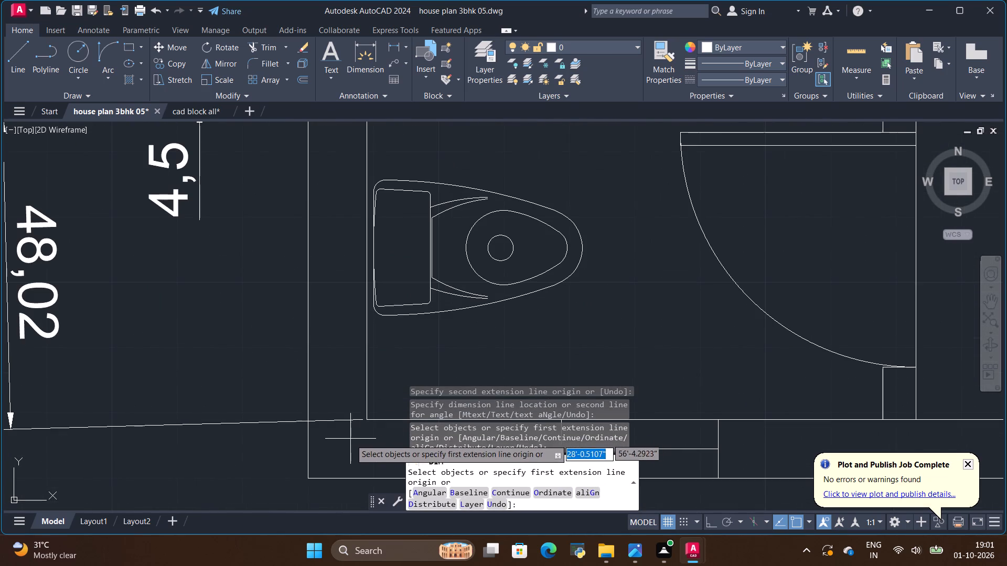
click(365, 418)
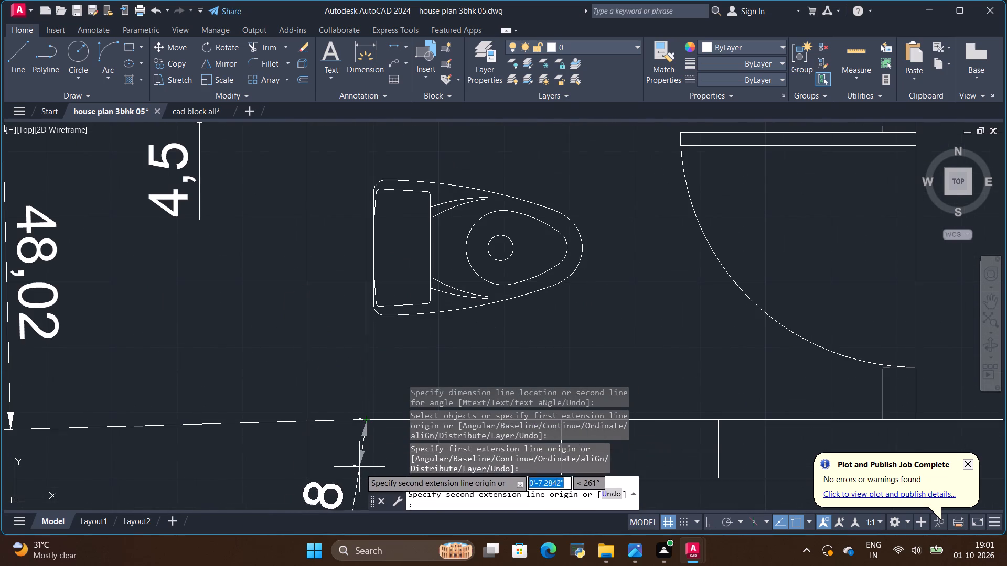
click(369, 481)
click(241, 461)
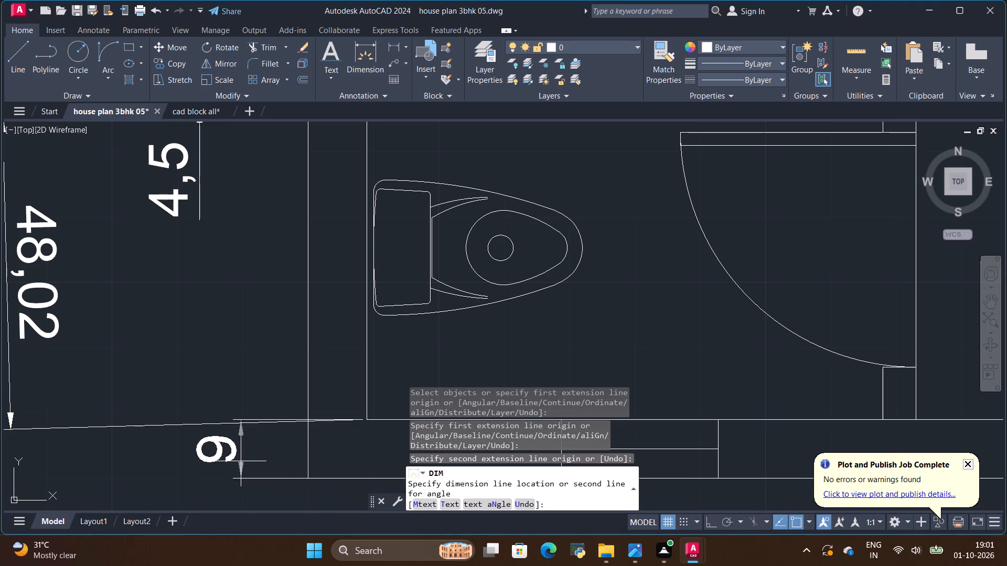
Dimension the left outer wall's thickness at the lower toilet's inner bottom corner, placing the dimension below the bottom wall.
scroll(325, 405, down, 2)
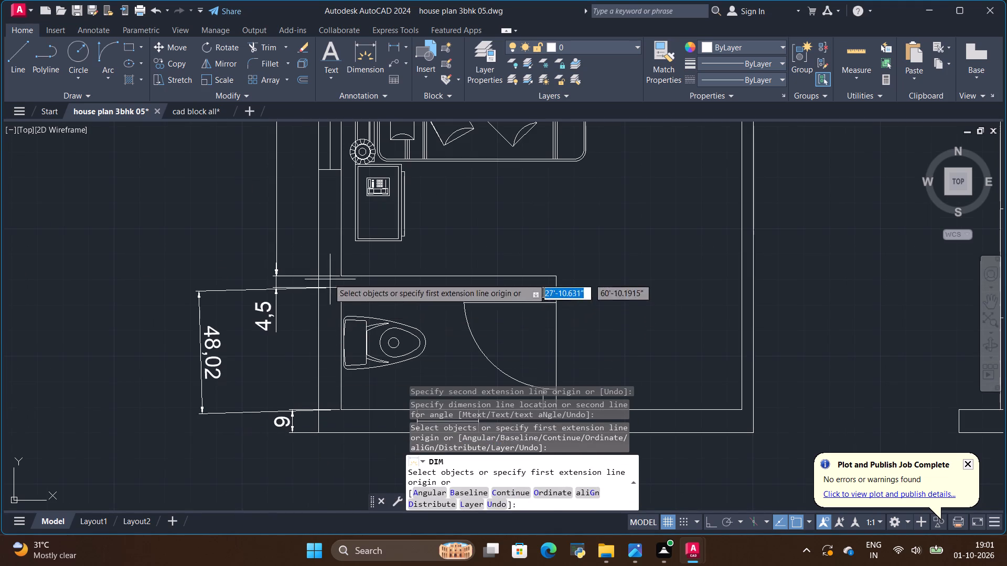
scroll(322, 282, up, 6)
scroll(335, 313, down, 4)
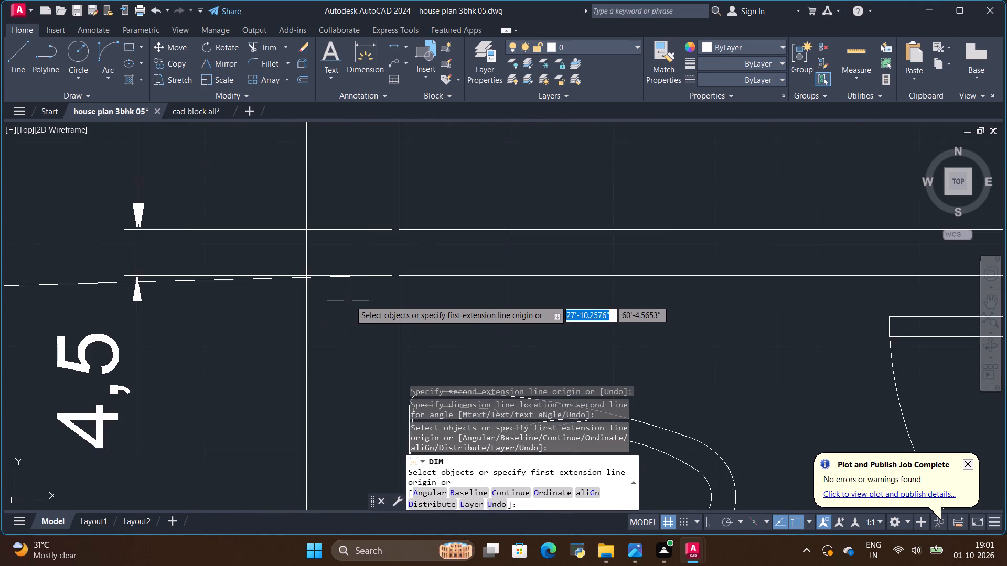
scroll(350, 300, down, 5)
scroll(362, 342, up, 3)
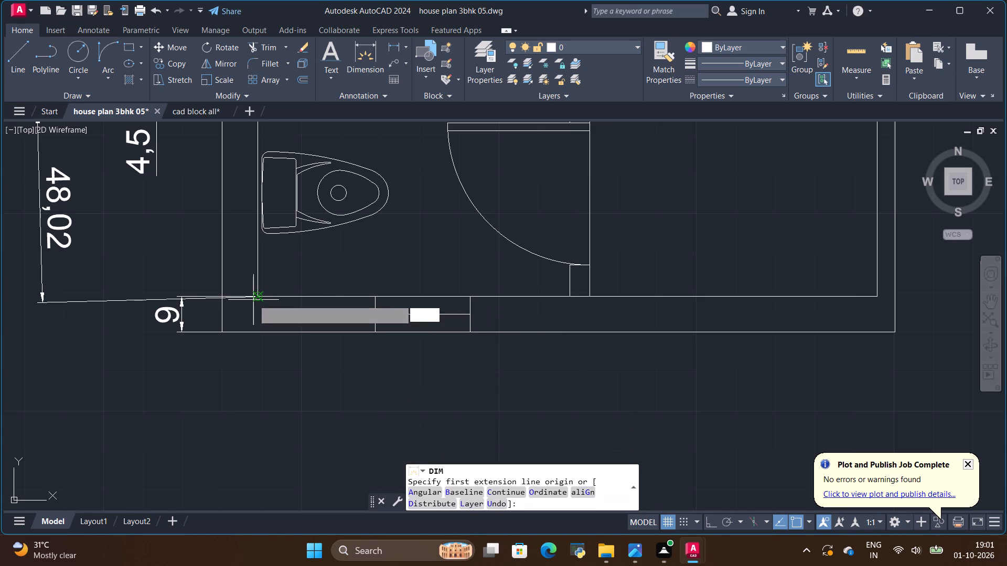
click(255, 297)
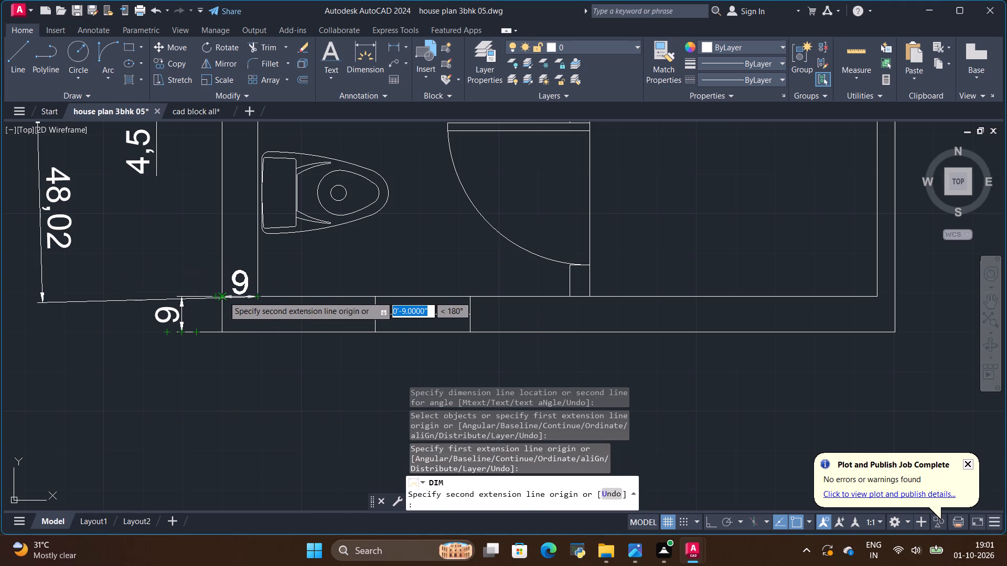
click(223, 296)
click(212, 400)
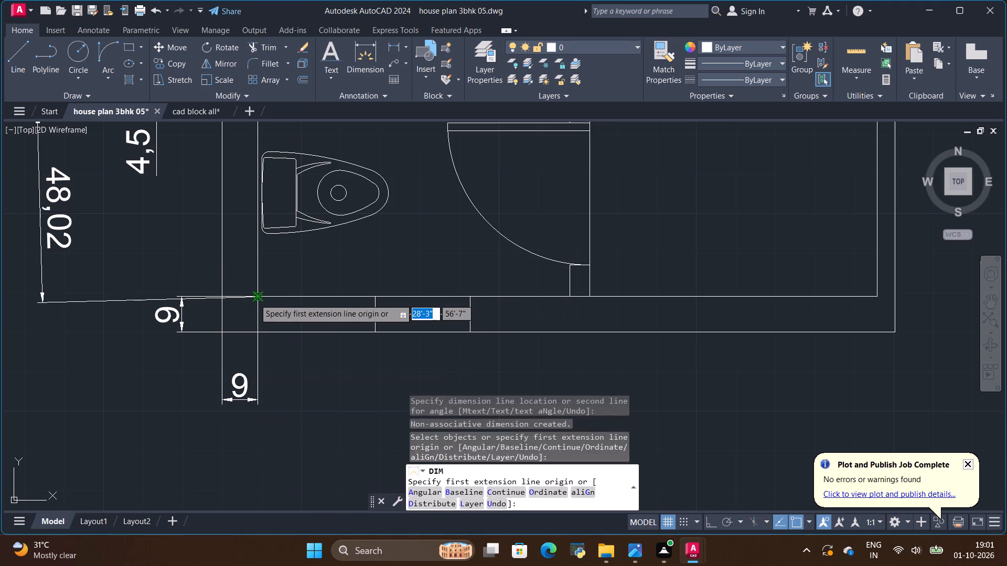
Dimension the lower toilet's inner width from the left wall to the door-side partition, placing the dimension below the bottom wall.
click(254, 299)
scroll(518, 353, down, 2)
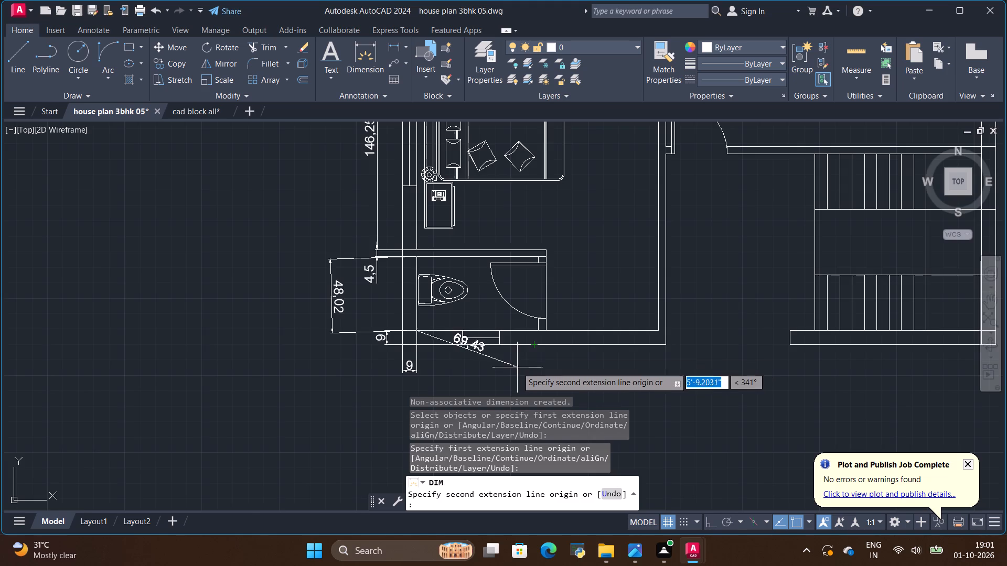
scroll(531, 341, up, 4)
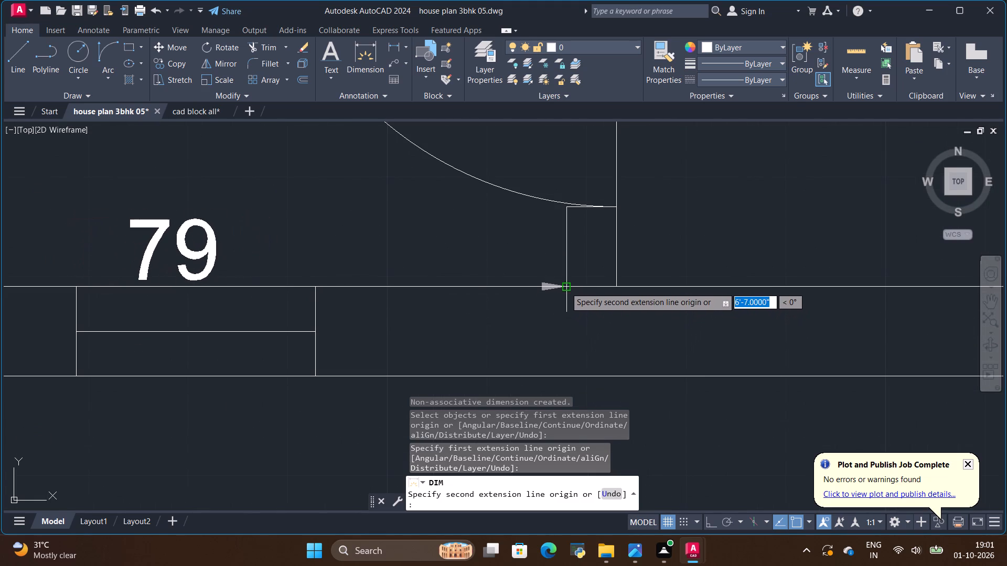
click(566, 284)
scroll(562, 313, down, 2)
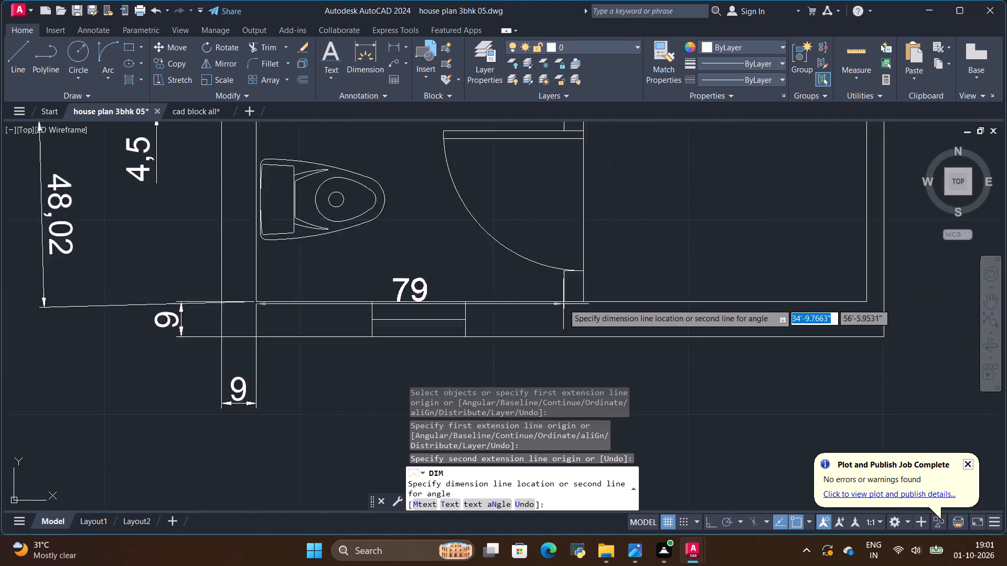
scroll(563, 303, down, 1)
click(570, 358)
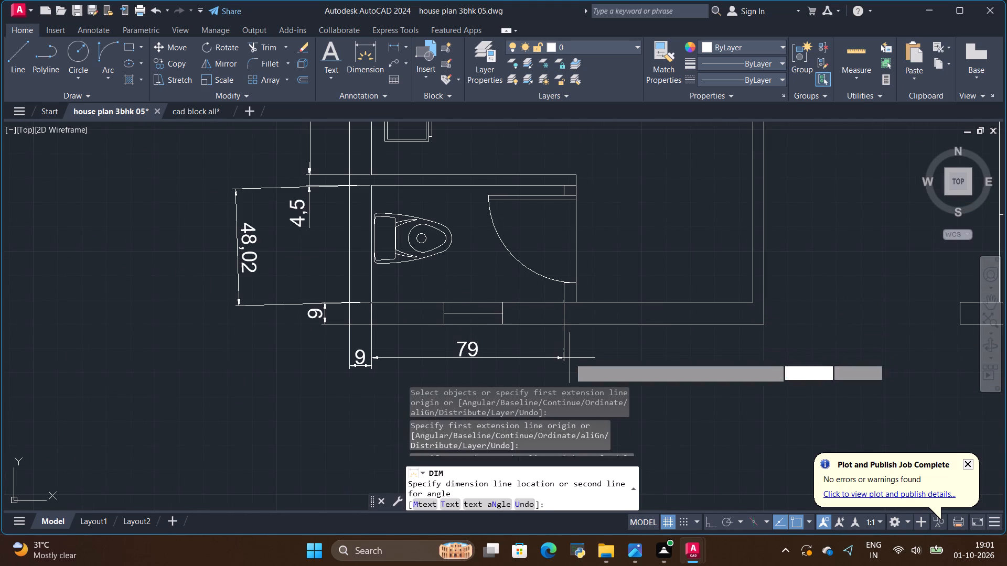
Dimension the thickness of the lower toilet's door-side partition, placing it below the bottom wall in line with the toilet width dimension.
scroll(557, 306, up, 3)
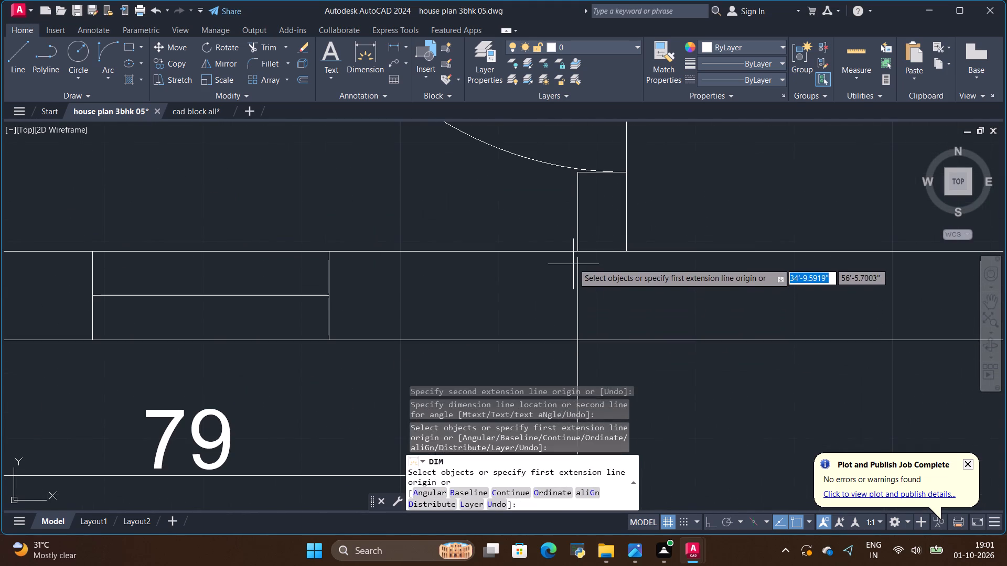
click(577, 249)
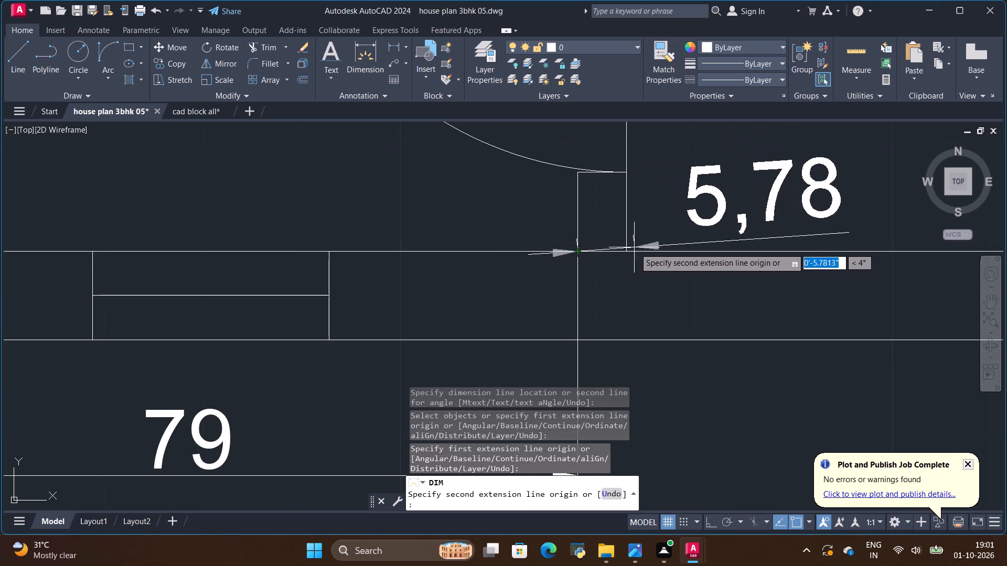
click(628, 252)
scroll(624, 317, down, 3)
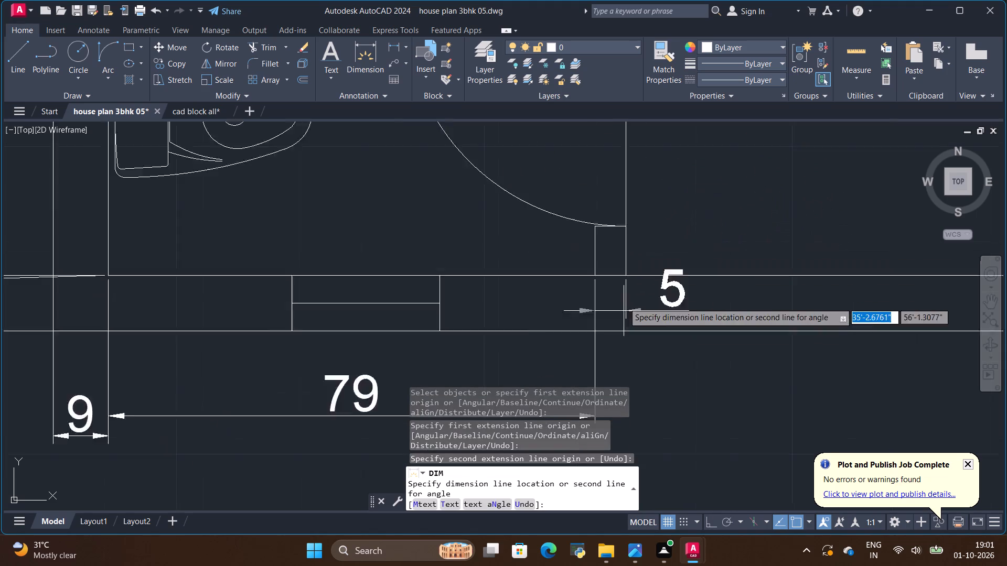
click(623, 347)
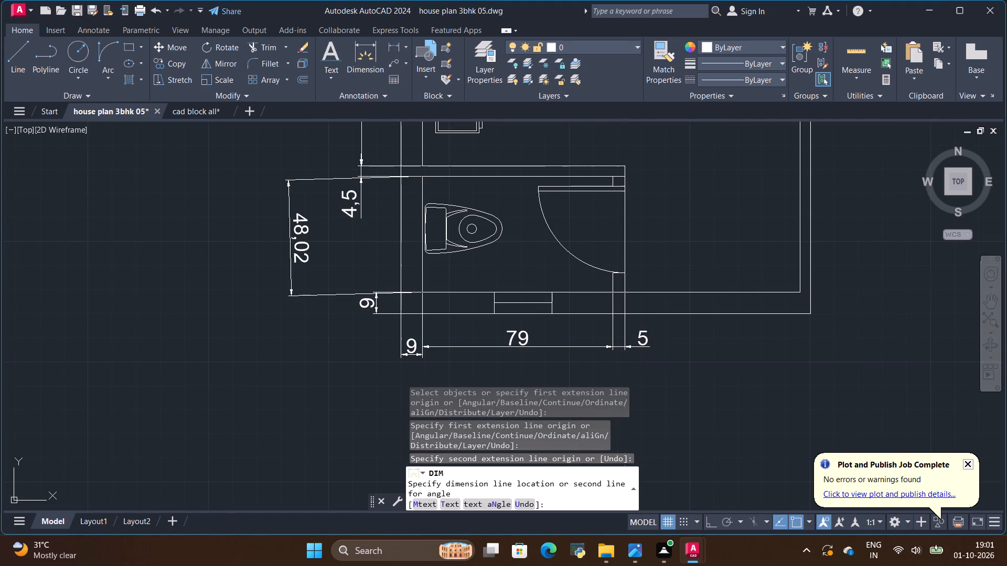
Dimension from the lower toilet partition's outer face to the lower-left bedroom's outer right wall face, placing the dimension below the bottom wall.
scroll(620, 285, up, 4)
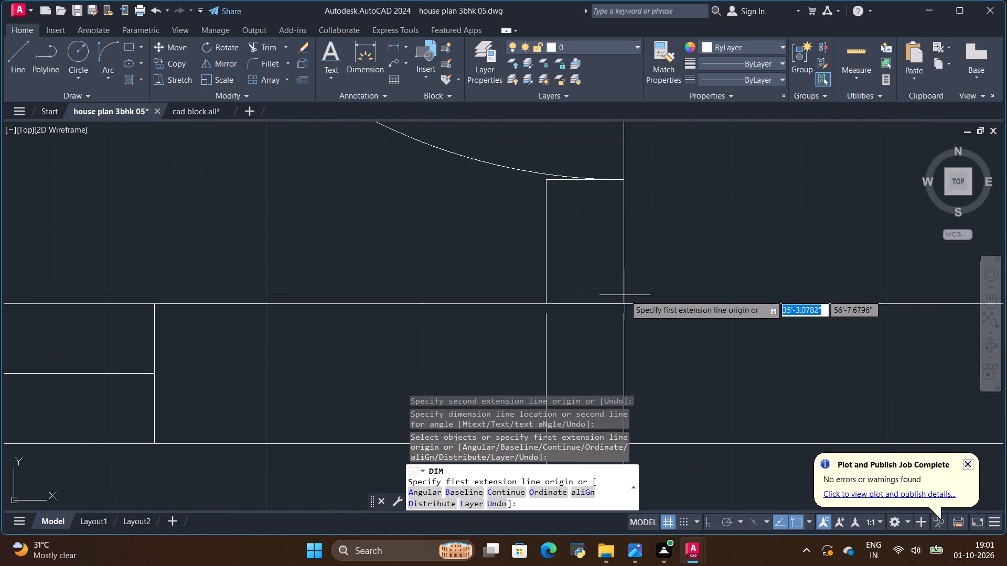
click(624, 301)
scroll(444, 289, down, 3)
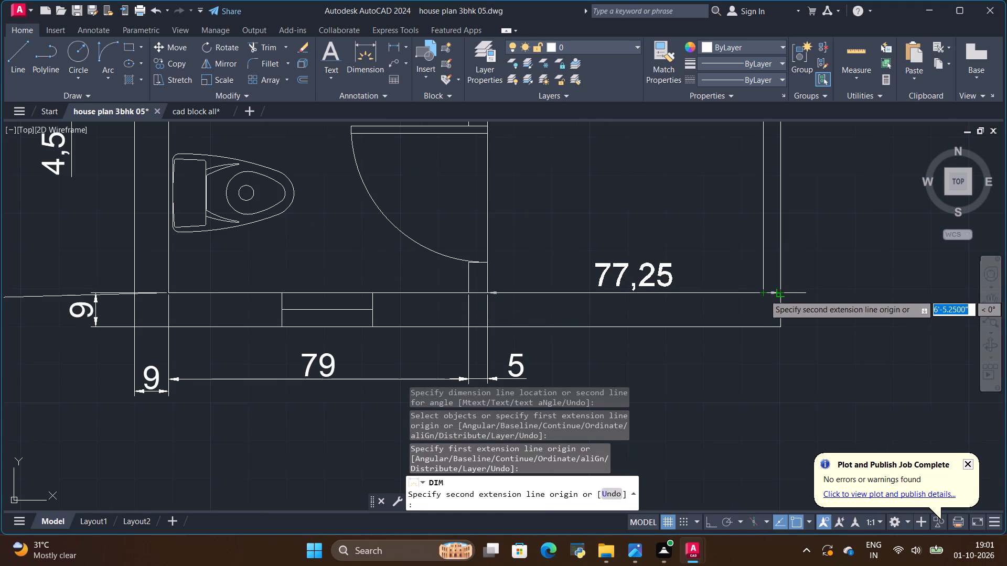
scroll(781, 294, up, 1)
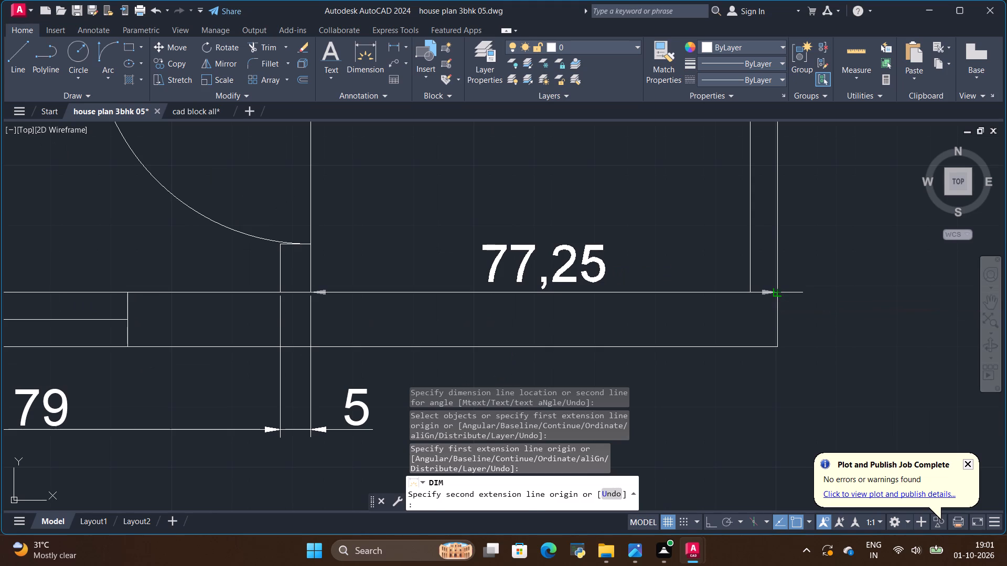
click(778, 293)
scroll(774, 308, down, 3)
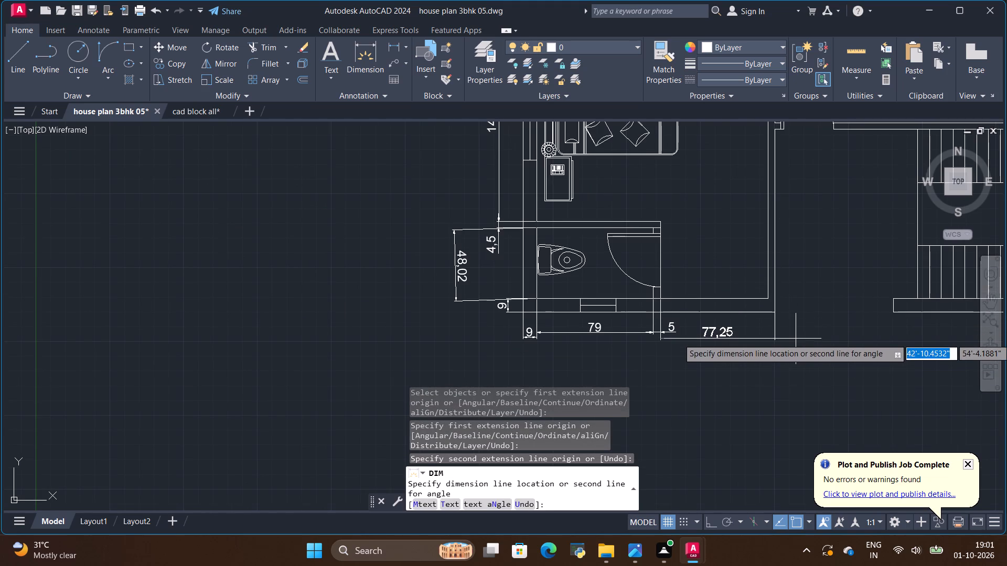
click(796, 338)
Dimension the overall outer width of the lower-left bedroom block, placing the dimension line below the row of partial dimensions.
scroll(543, 342, up, 3)
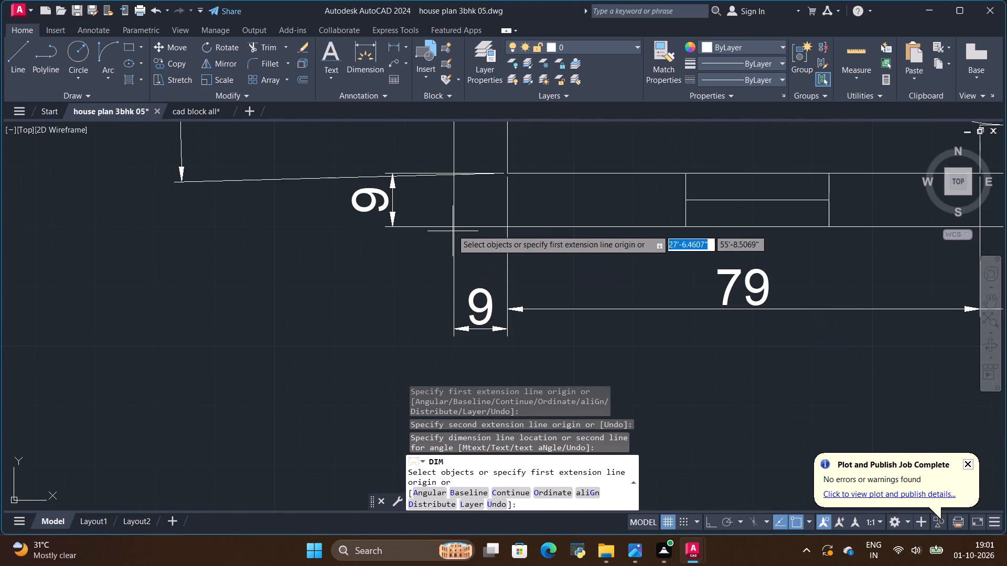
click(451, 224)
scroll(351, 278, down, 2)
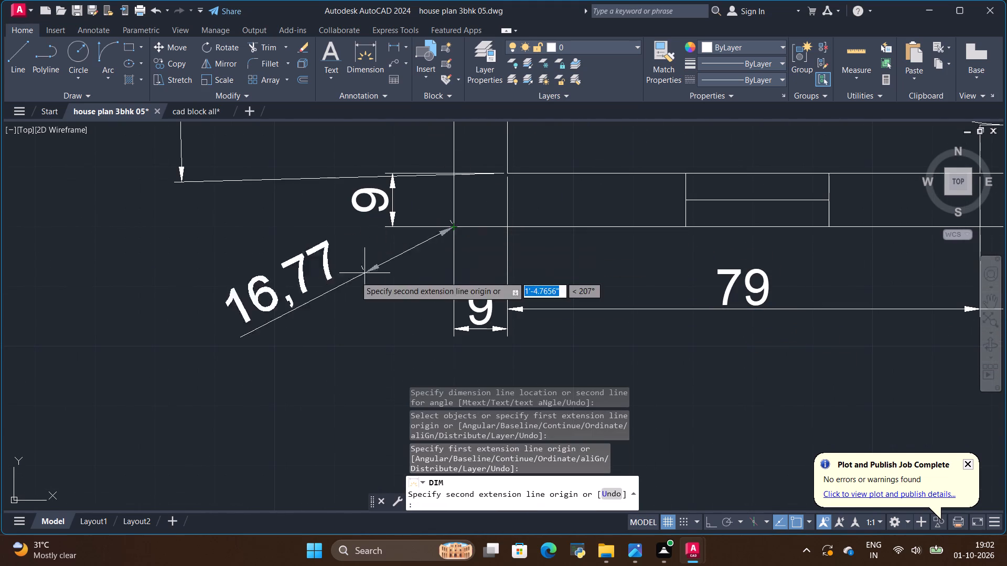
scroll(353, 277, down, 1)
click(625, 266)
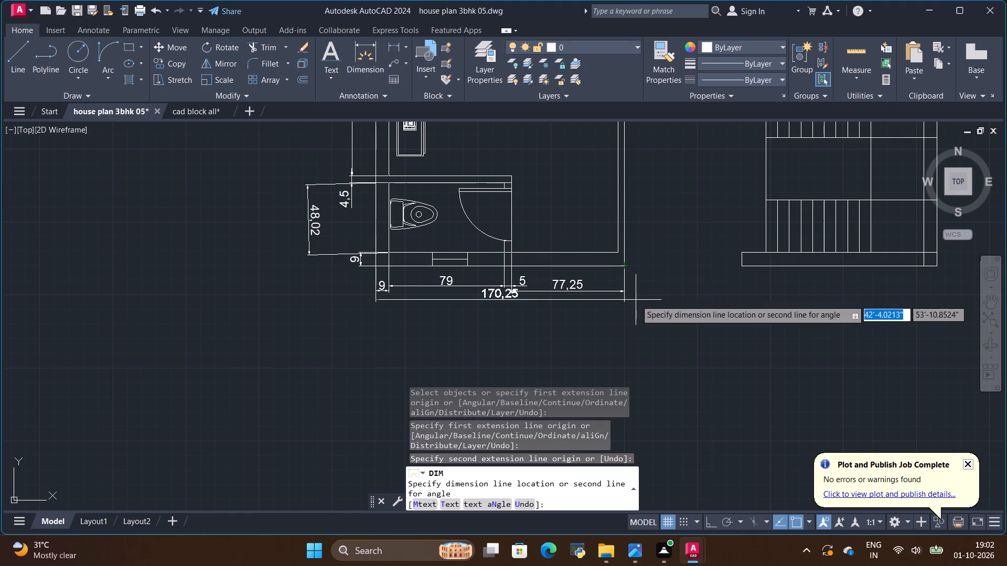
scroll(634, 315, up, 1)
click(634, 316)
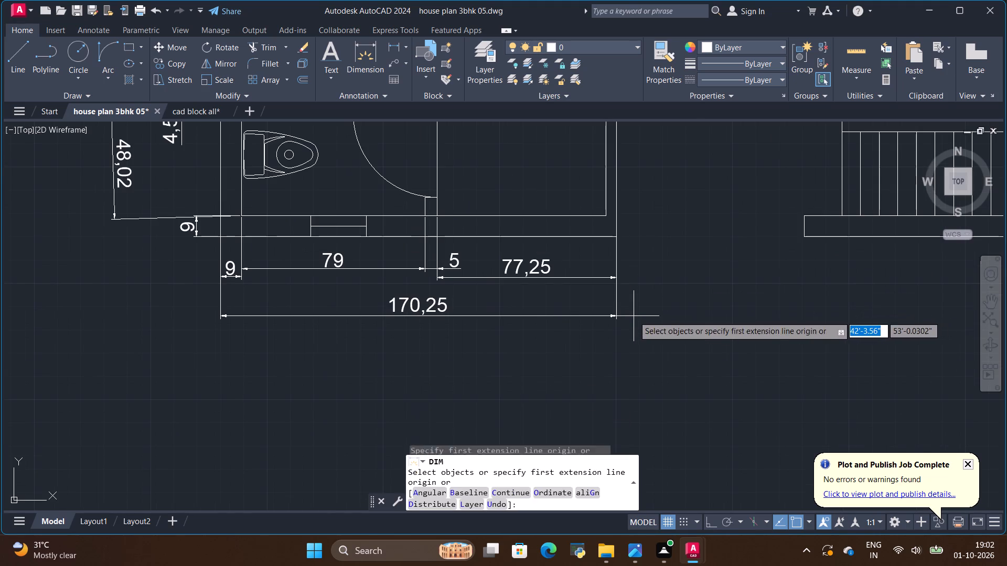
Dimension the full length of the wall below the staircase, from its outer right corner to its left end, placing the dimension beneath it.
scroll(590, 365, down, 4)
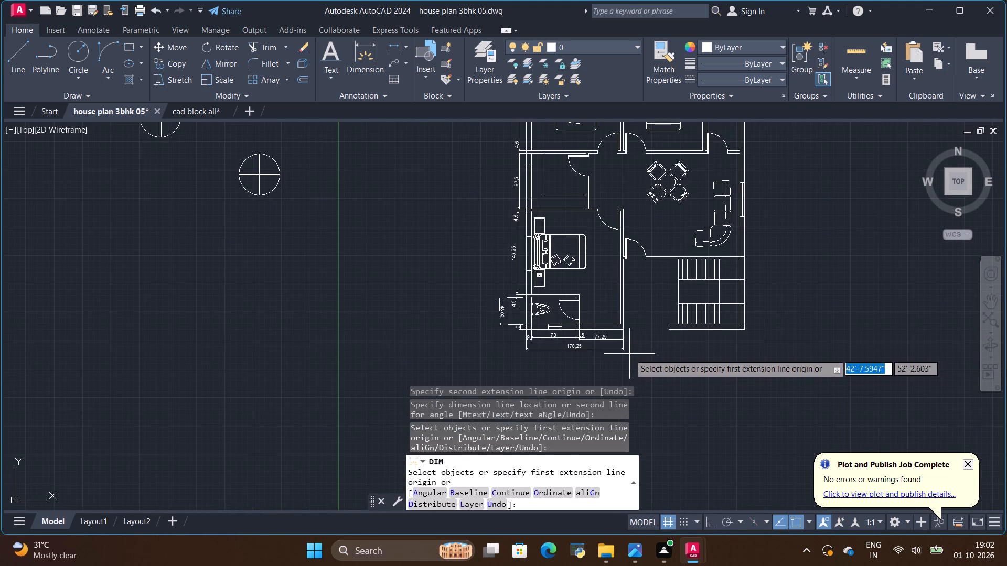
scroll(630, 352, down, 1)
scroll(640, 330, up, 3)
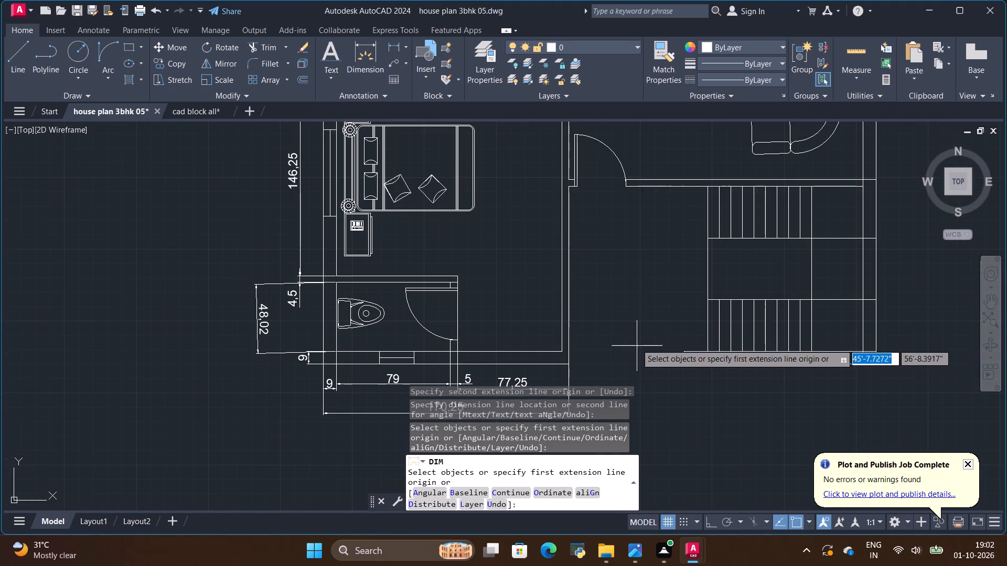
scroll(638, 290, down, 2)
scroll(625, 320, up, 3)
scroll(690, 297, down, 2)
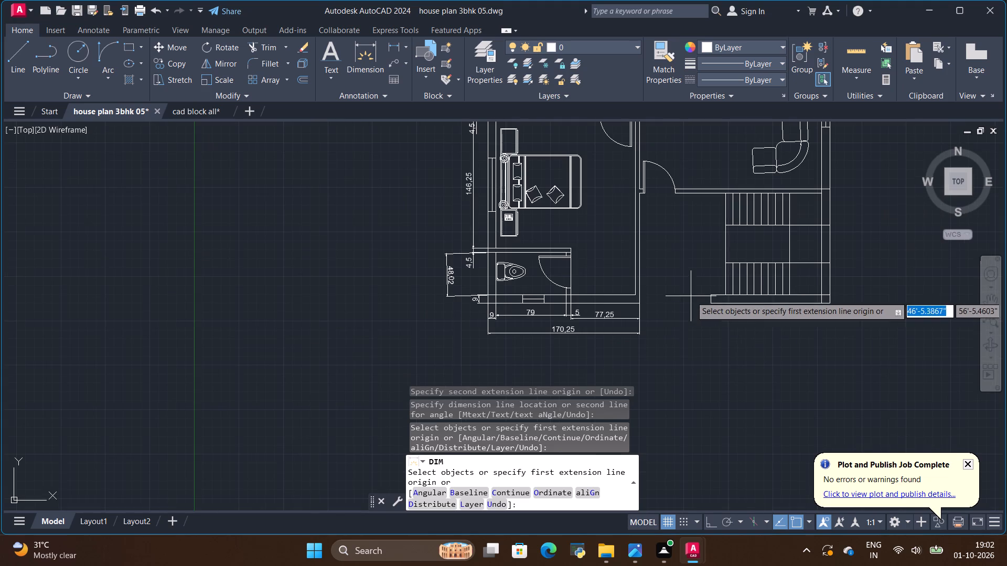
scroll(849, 303, up, 2)
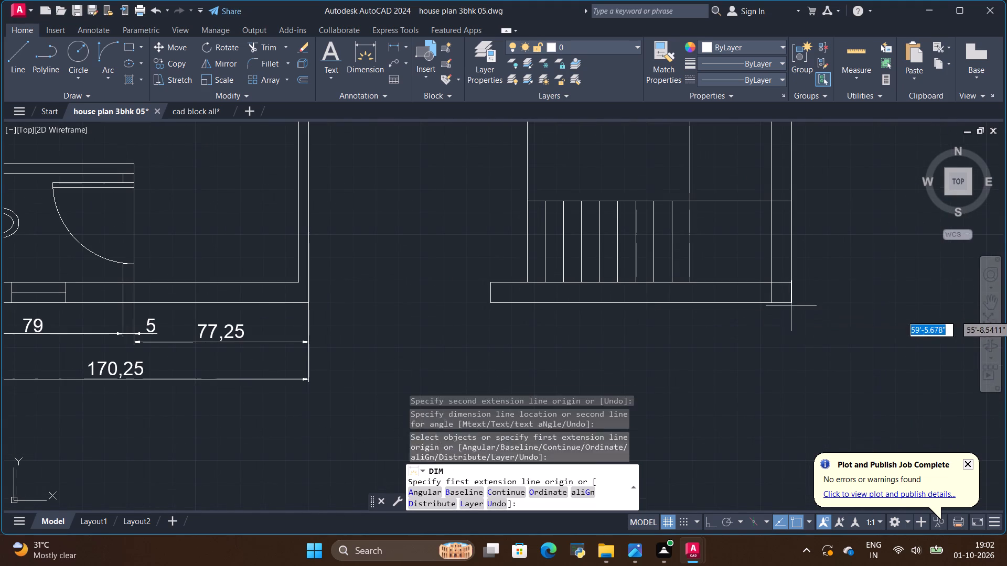
click(794, 300)
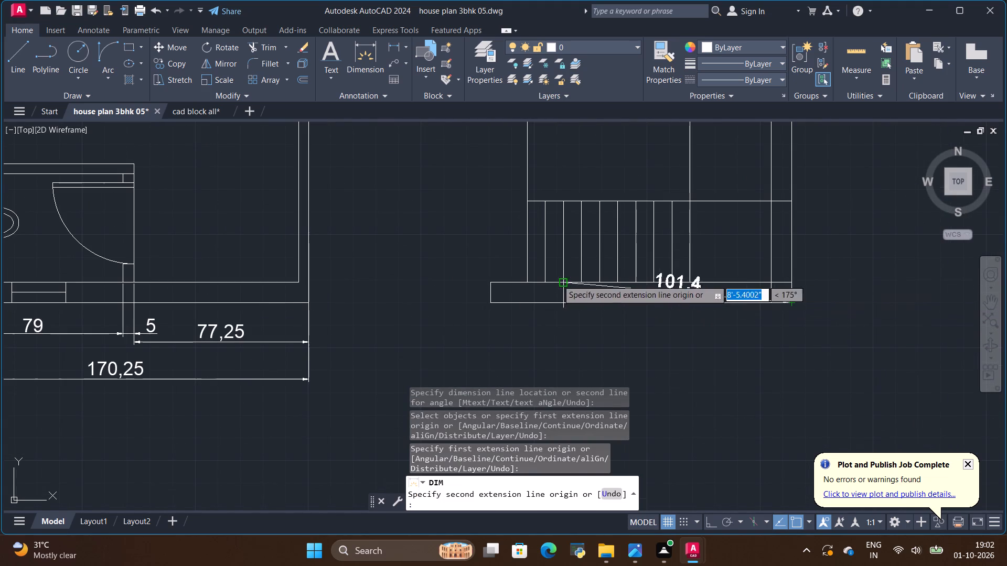
click(493, 304)
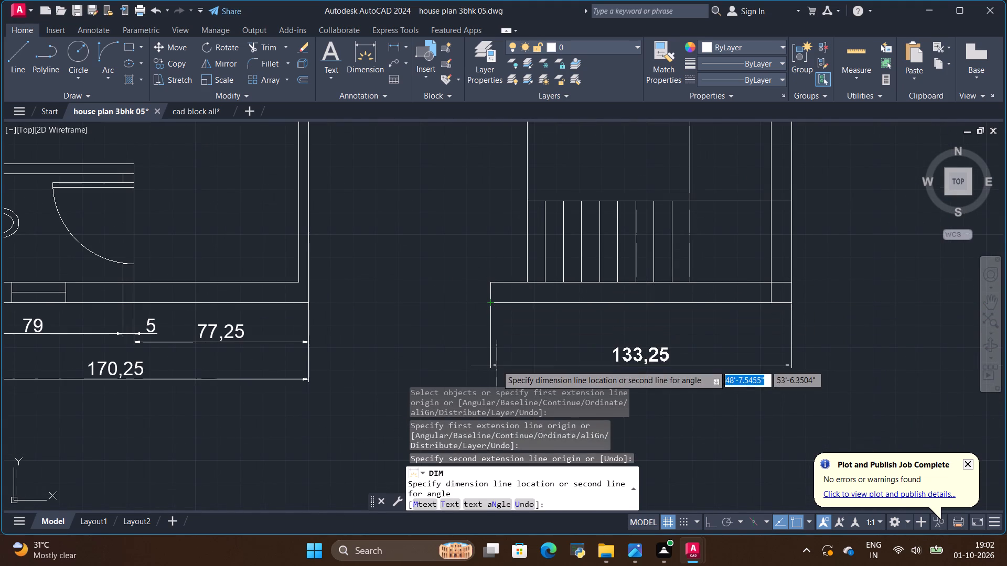
click(497, 365)
Dimension the plan's overall height from the top wall's outer face to the bottom wall's outer face, placing it outside the left-side dimensions.
scroll(761, 388, down, 3)
scroll(775, 235, down, 1)
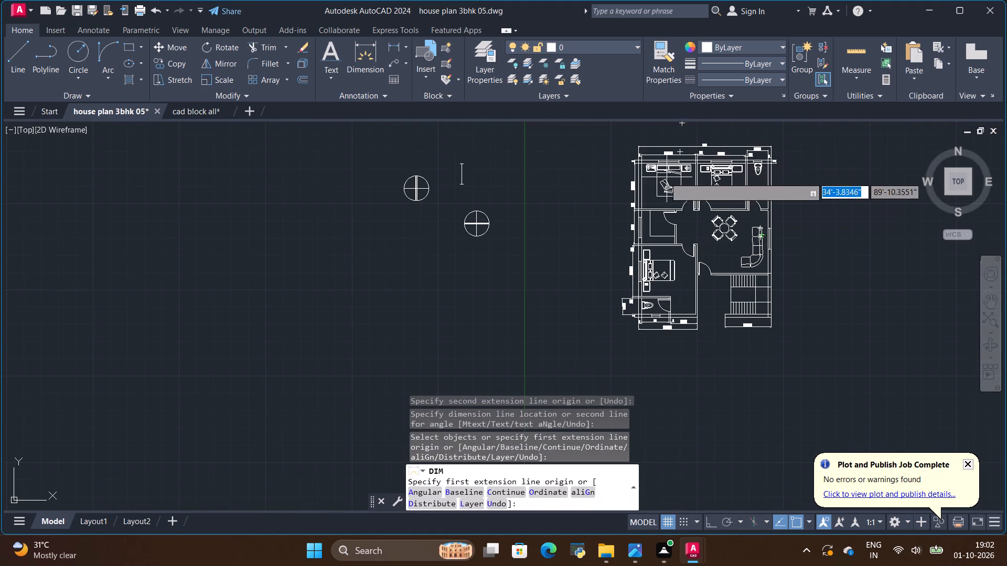
scroll(628, 173, up, 2)
scroll(656, 134, up, 5)
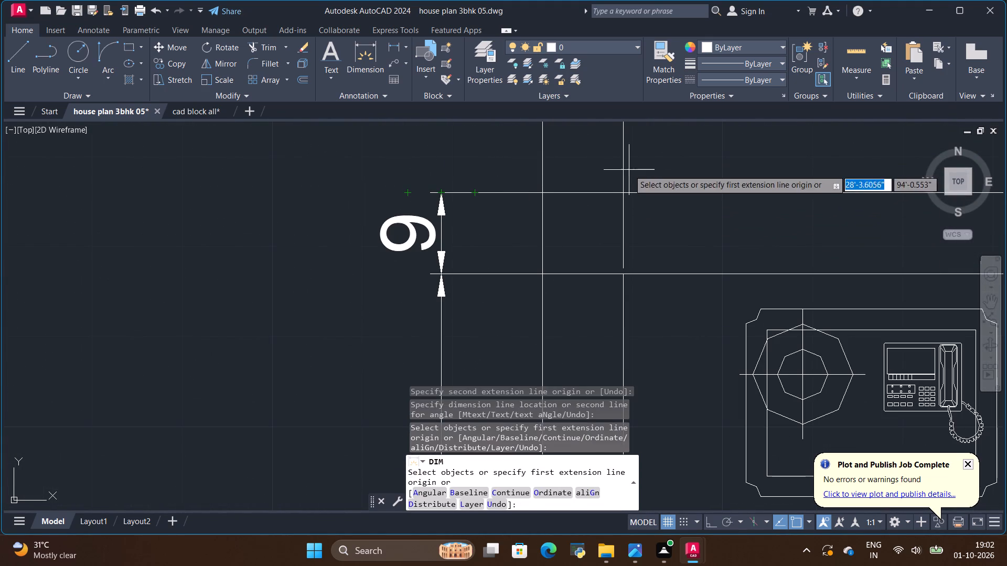
click(625, 193)
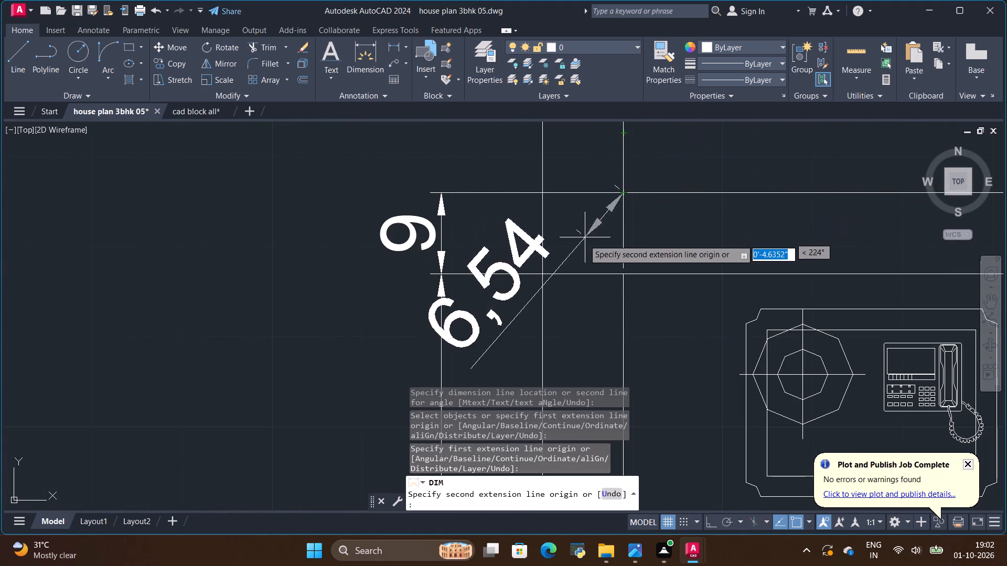
scroll(586, 235, down, 4)
scroll(633, 172, down, 4)
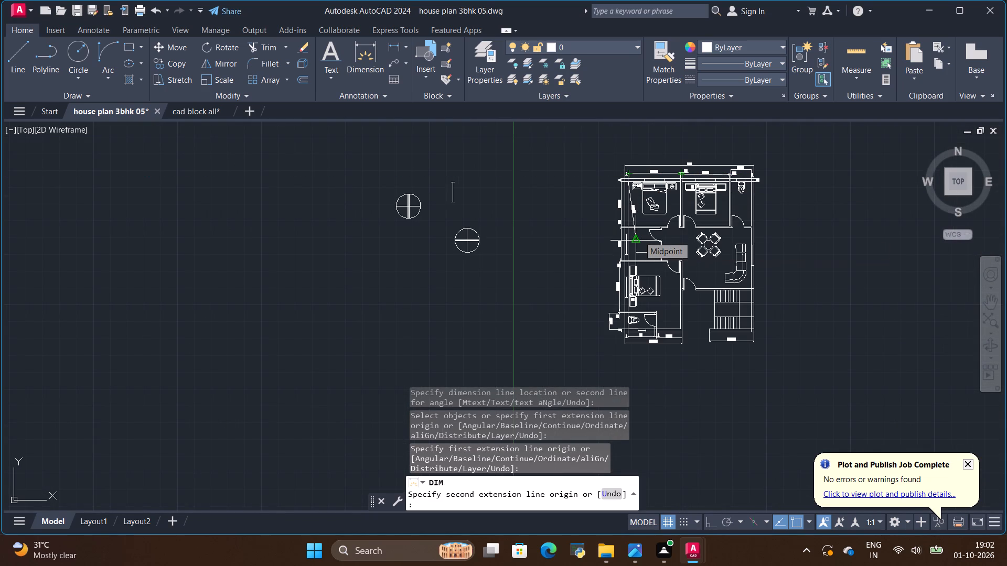
scroll(617, 335, up, 1)
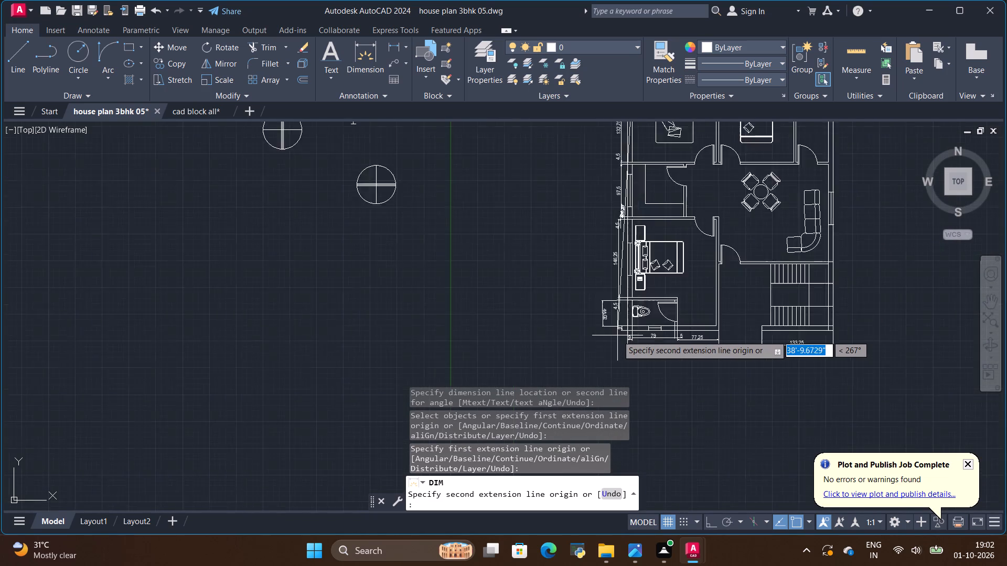
scroll(617, 335, up, 1)
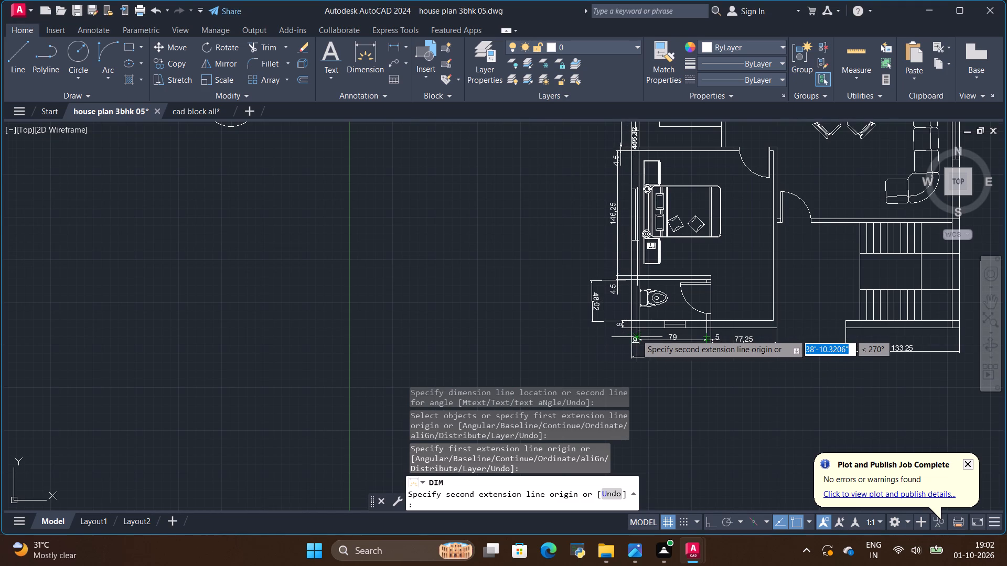
scroll(636, 334, up, 2)
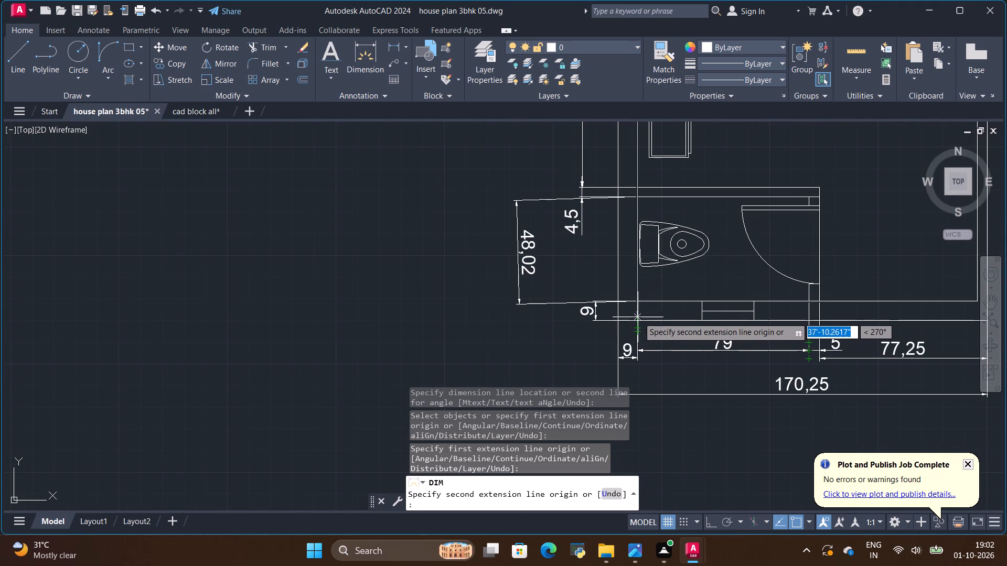
click(639, 321)
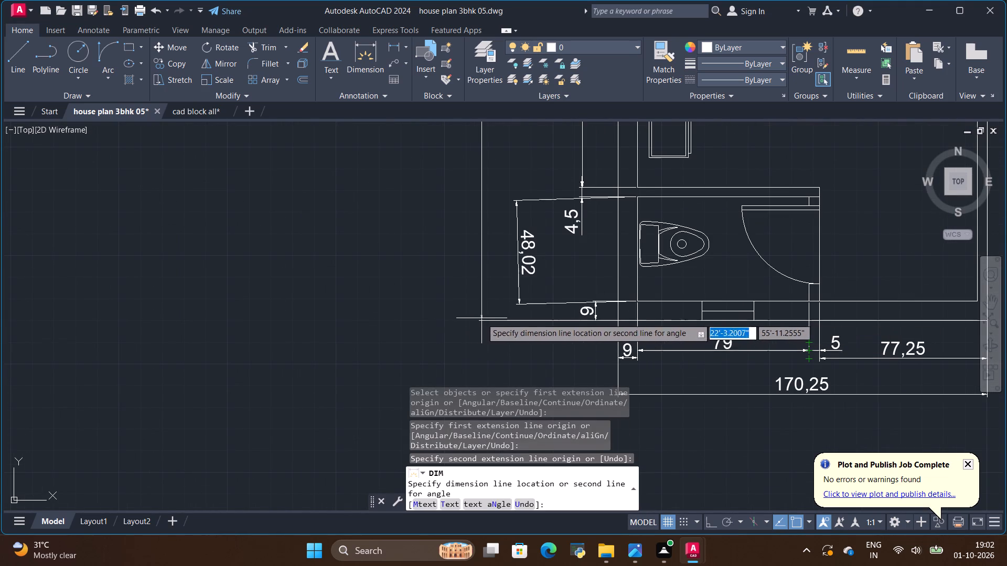
click(482, 318)
Dimension the upper-right toilet's inner height along its right wall, placing the dimension outside the plan's right wall.
scroll(555, 328, down, 5)
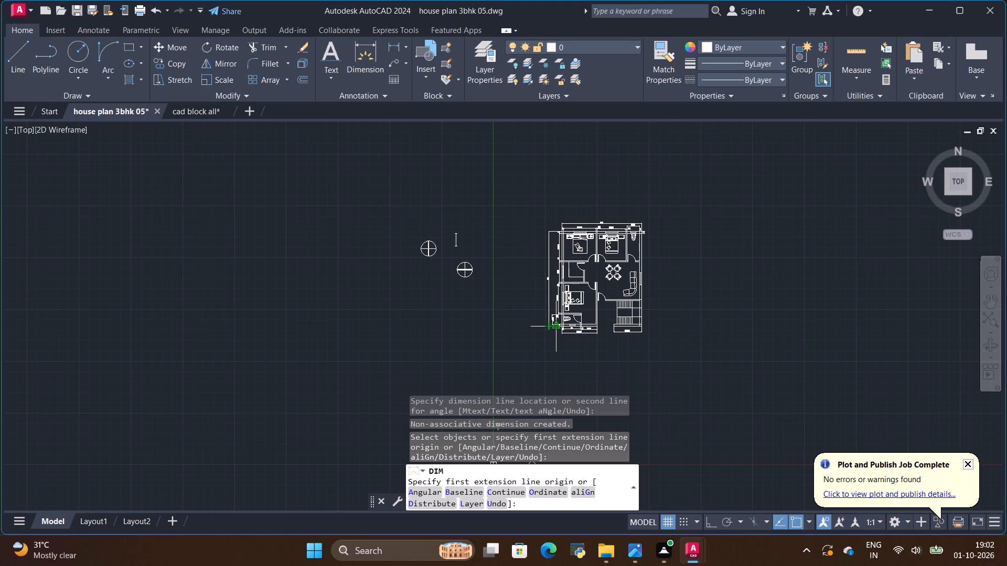
scroll(621, 221, up, 3)
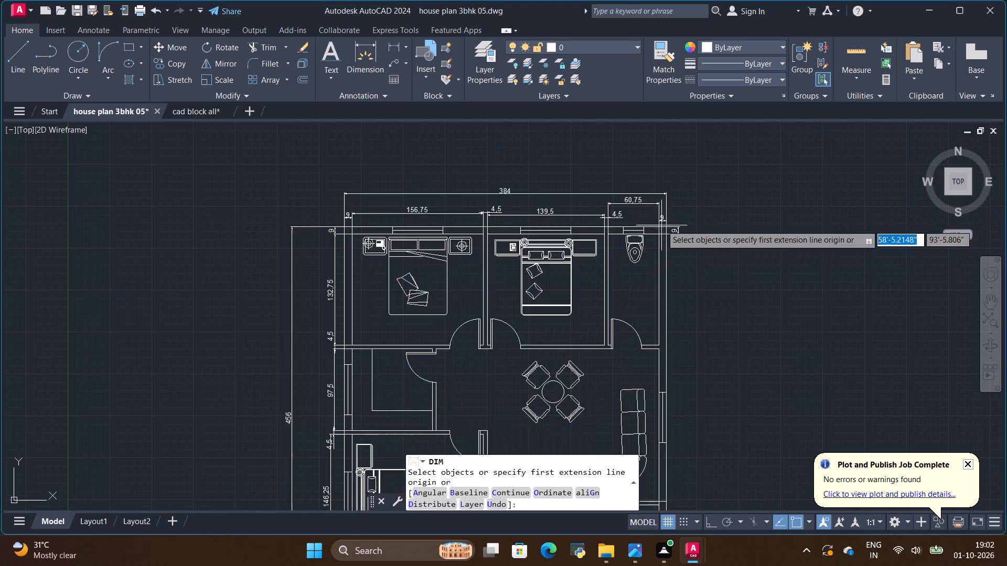
scroll(663, 223, up, 5)
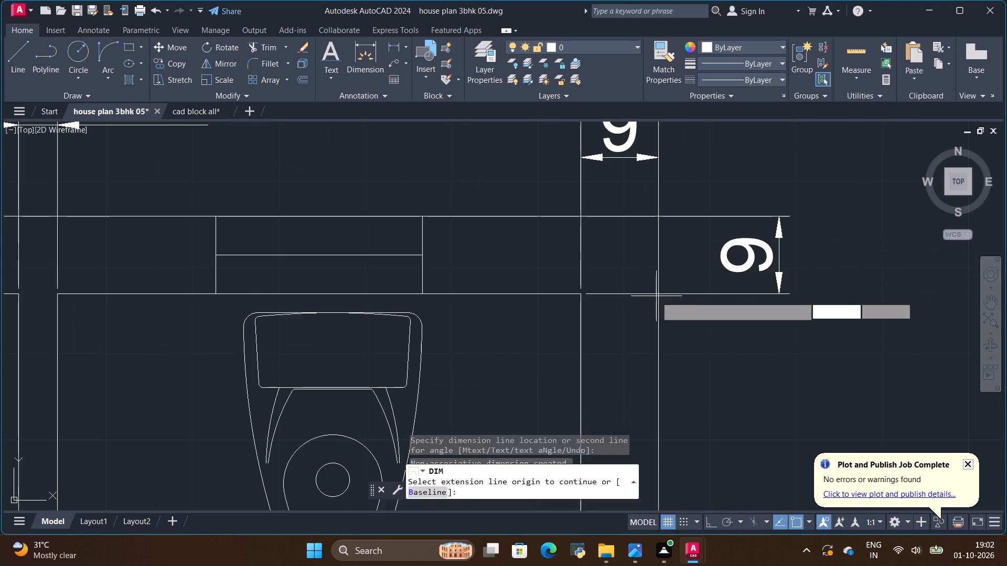
click(579, 295)
scroll(598, 258, down, 4)
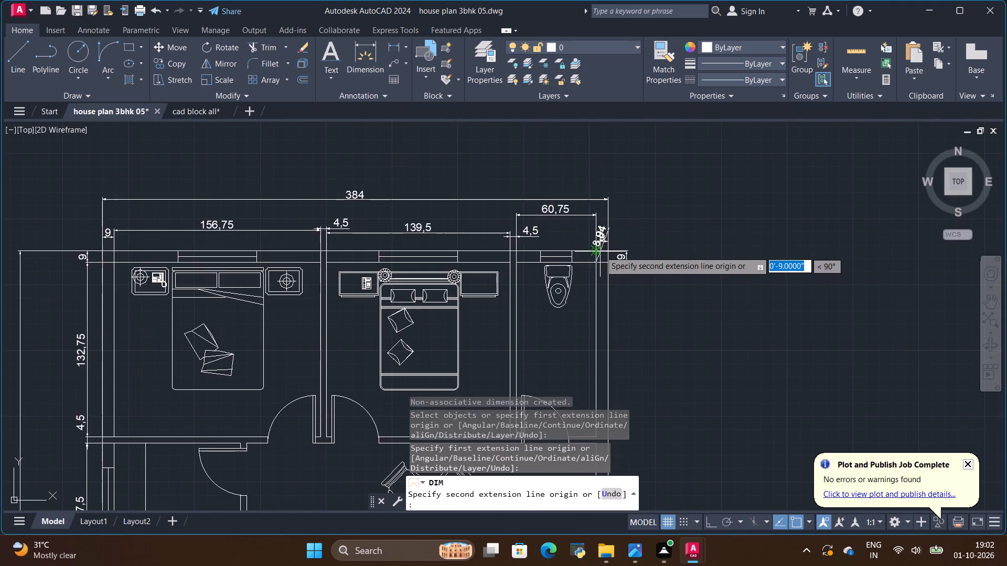
scroll(604, 246, down, 2)
scroll(602, 317, up, 6)
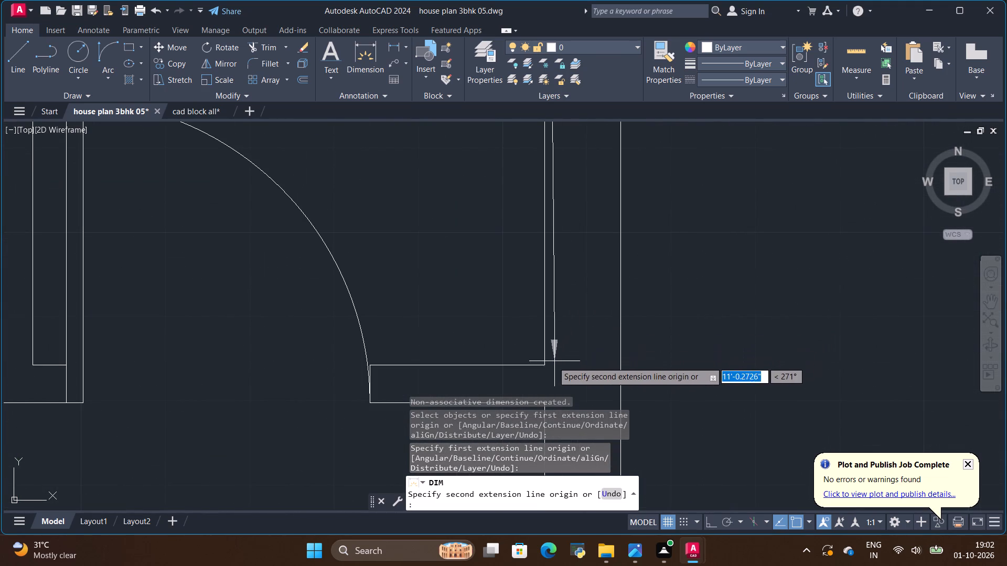
click(545, 367)
scroll(692, 382, down, 3)
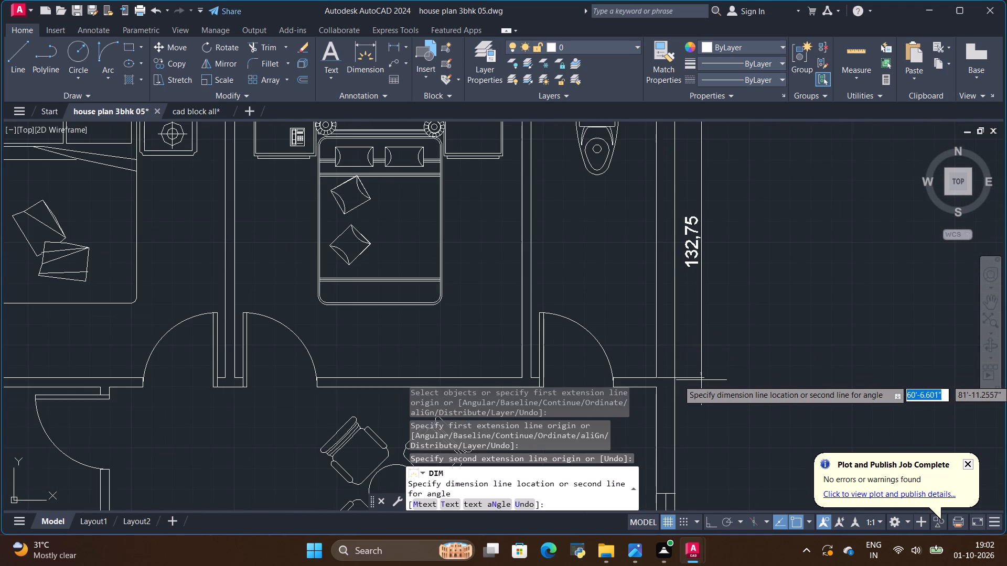
scroll(702, 380, down, 2)
click(706, 381)
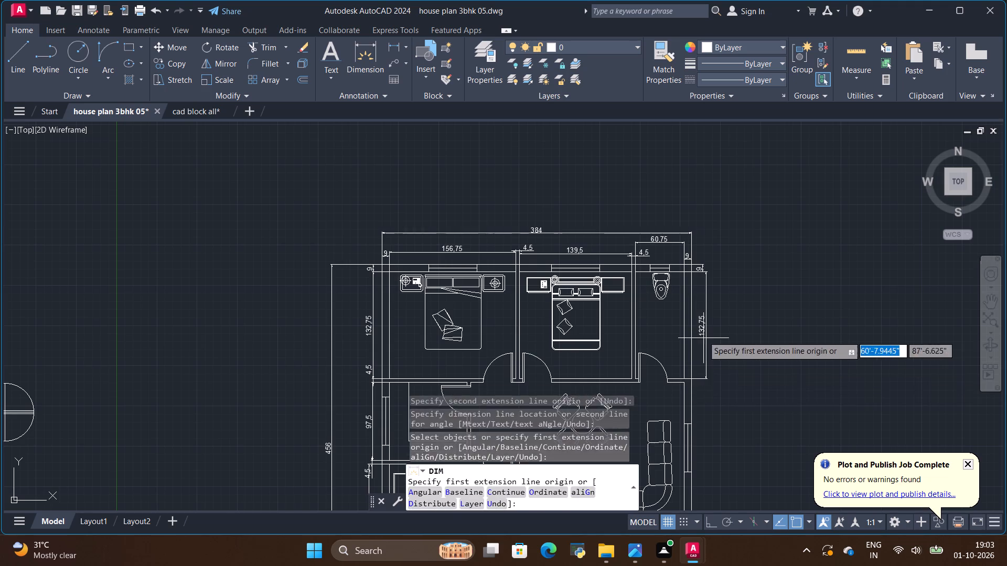
Dimension the thickness of the wall below the upper-right toilet, placing it outside the plan's right wall.
scroll(702, 329, down, 2)
scroll(680, 380, up, 2)
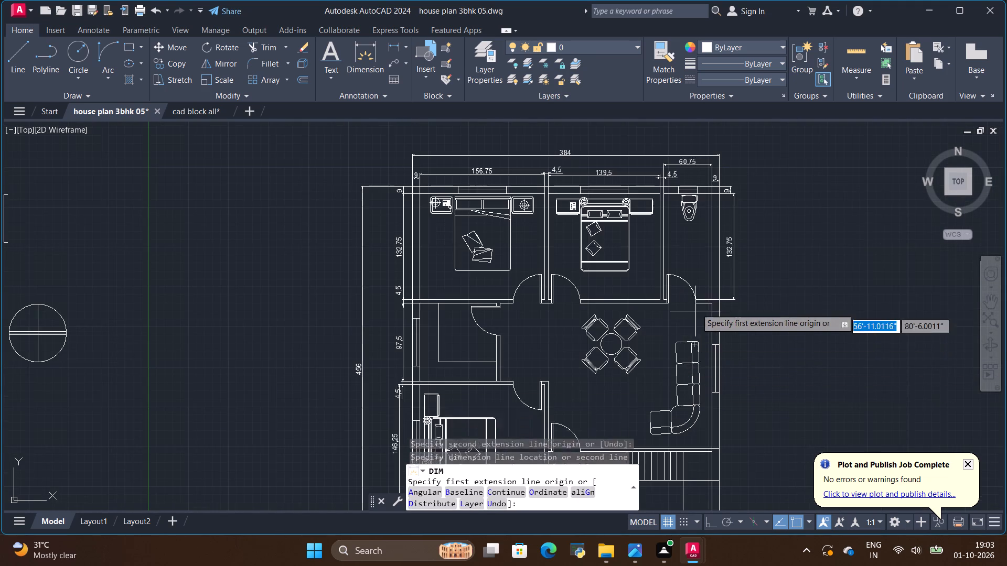
scroll(709, 294, up, 4)
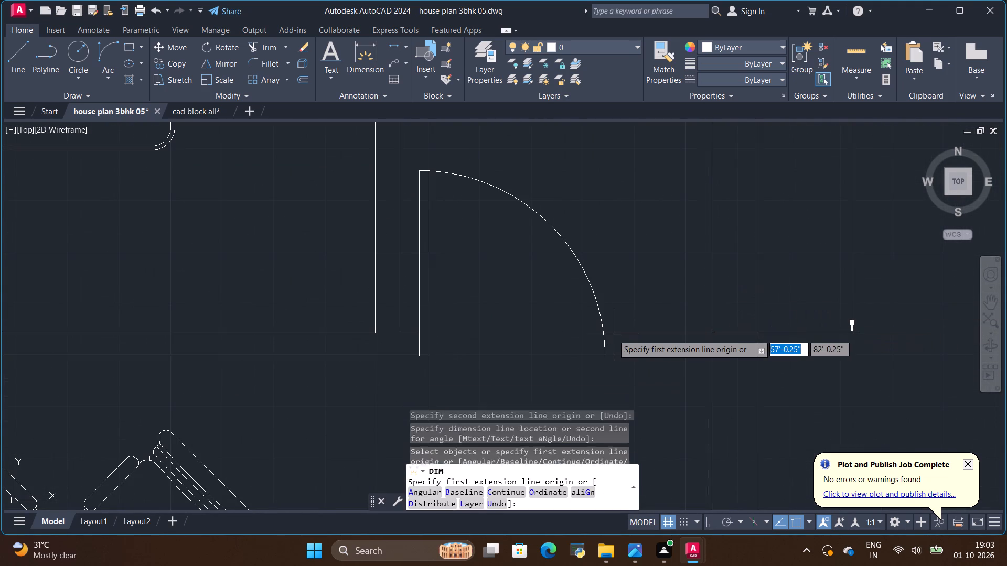
click(711, 330)
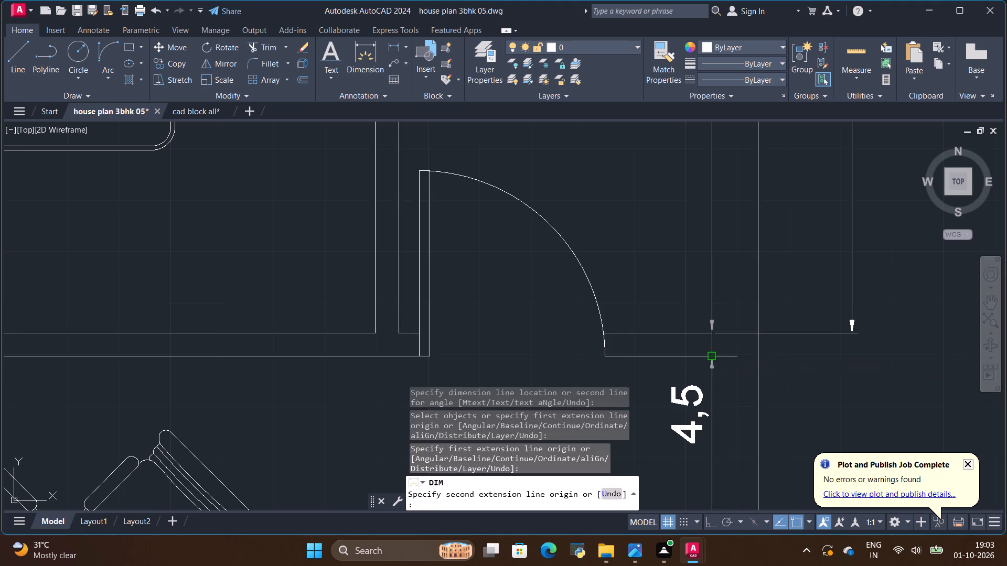
click(710, 355)
click(867, 357)
Dimension the living and dining area's inner height from below the toilet wall to the wall above the staircase, placing it outside the right wall.
scroll(772, 310, down, 2)
scroll(771, 333, up, 3)
click(668, 317)
scroll(691, 260, down, 3)
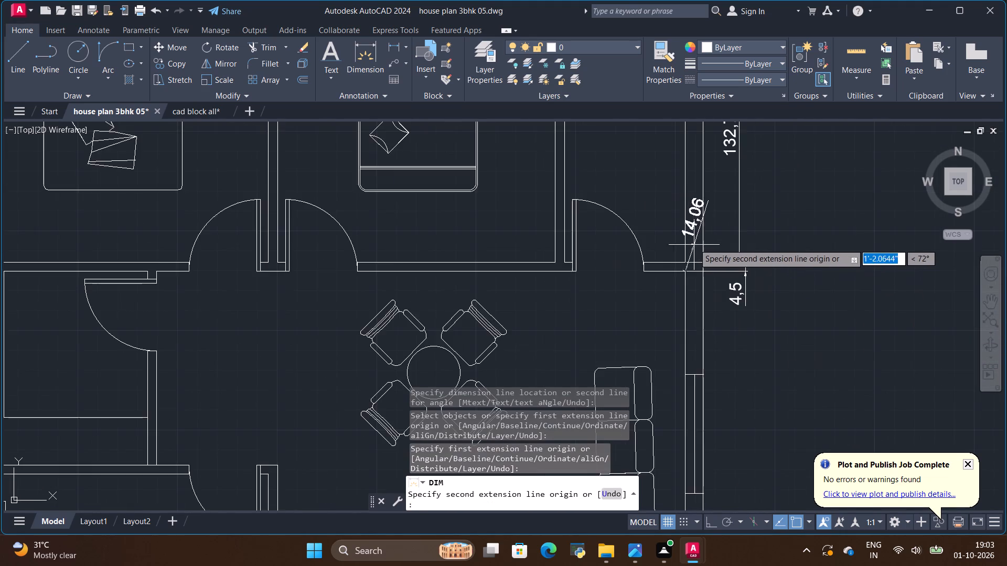
scroll(697, 235, down, 2)
scroll(694, 377, up, 3)
scroll(695, 345, down, 3)
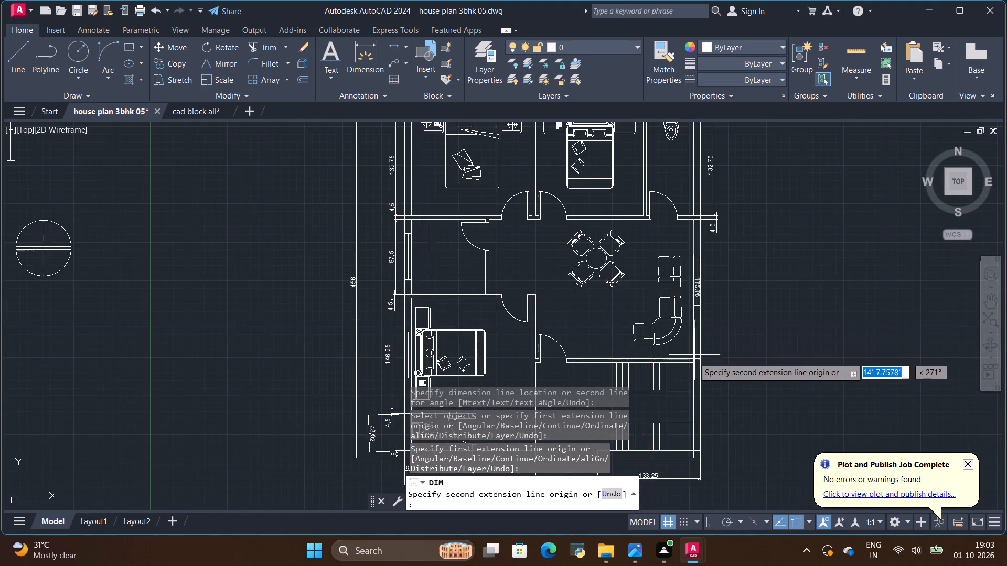
scroll(693, 360, up, 3)
click(684, 358)
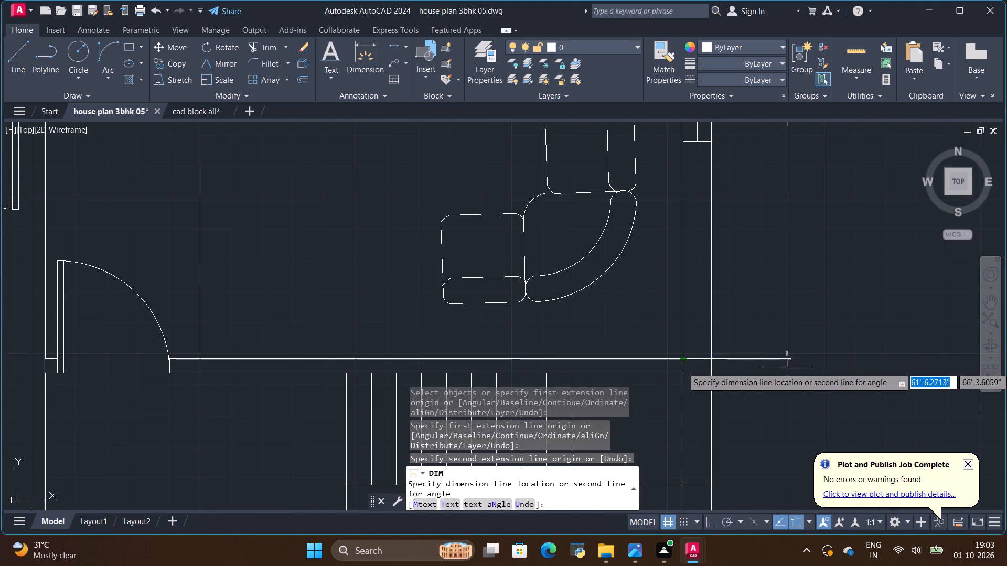
scroll(786, 368, down, 2)
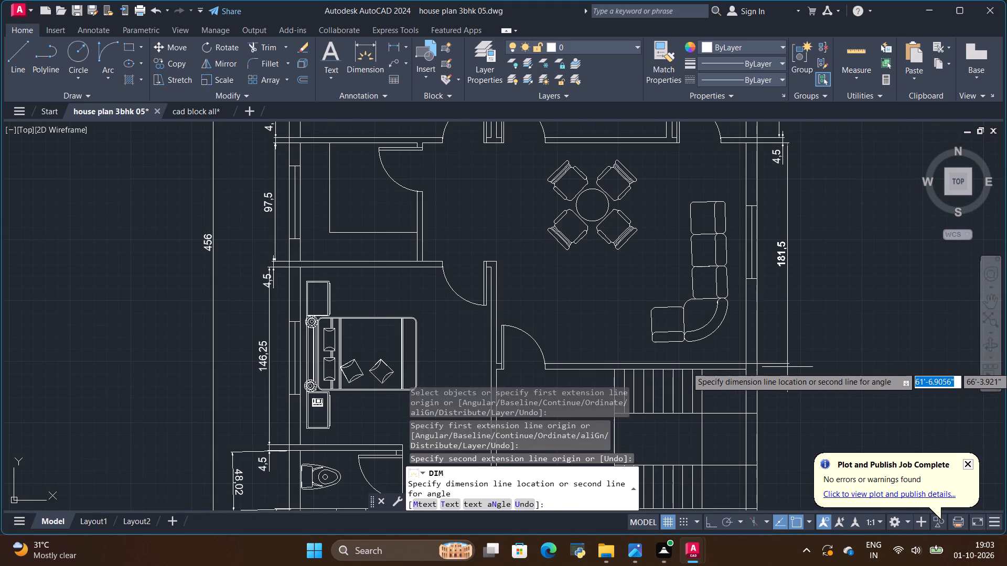
click(787, 367)
Dimension the thickness of the wall above the staircase, placing it outside the plan's right wall.
scroll(769, 331, down, 2)
scroll(772, 350, up, 6)
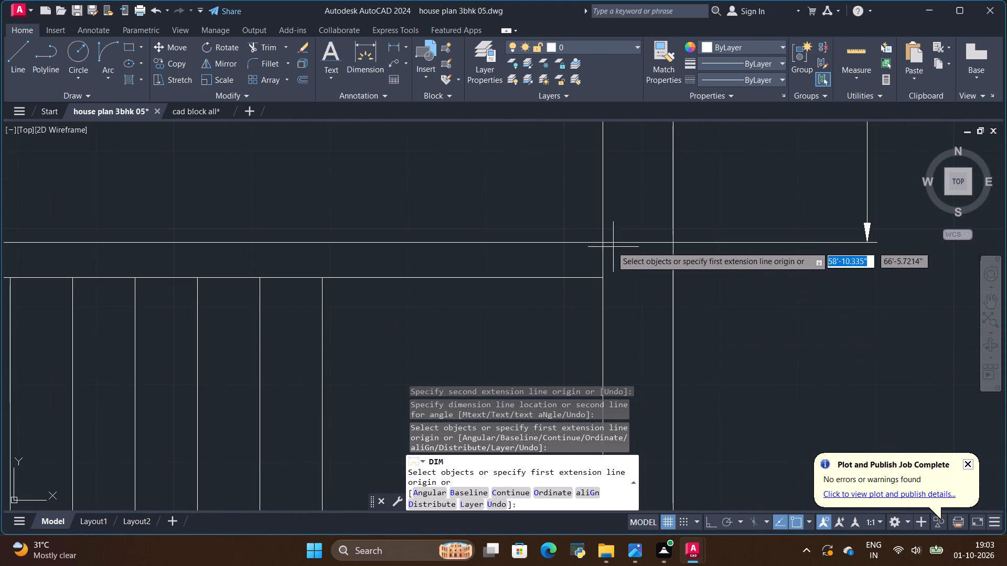
click(603, 244)
click(599, 278)
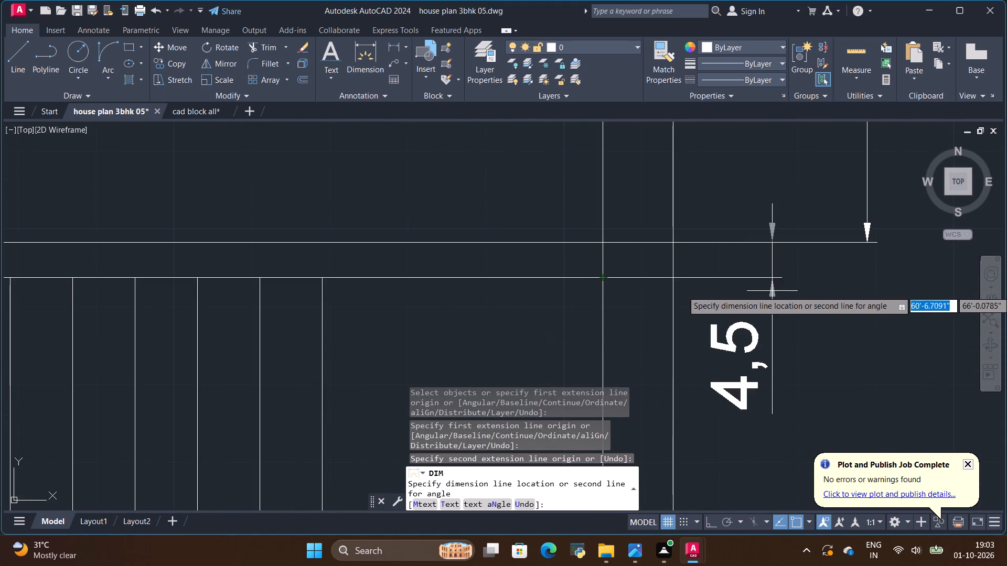
click(845, 287)
Dimension the staircase area's height from the bottom wall's outer right corner to the underside of the wall above, placing it outside the right wall.
scroll(847, 272, down, 4)
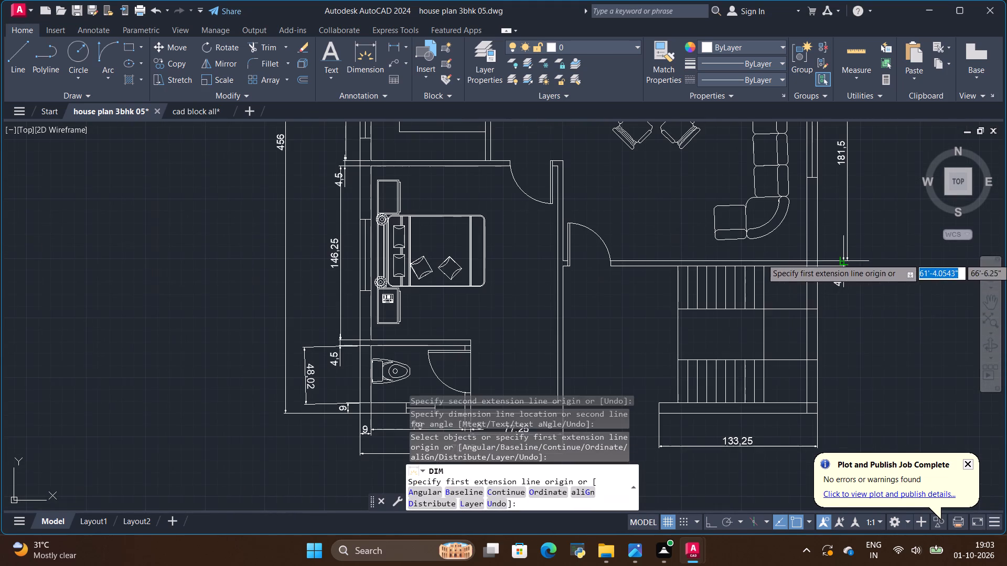
scroll(828, 429, up, 2)
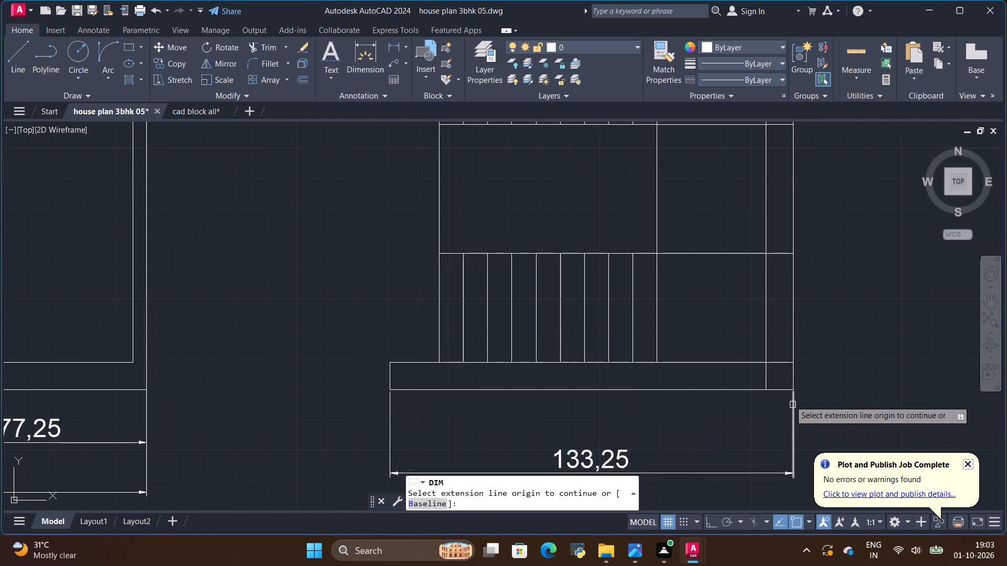
click(795, 388)
scroll(802, 373, down, 2)
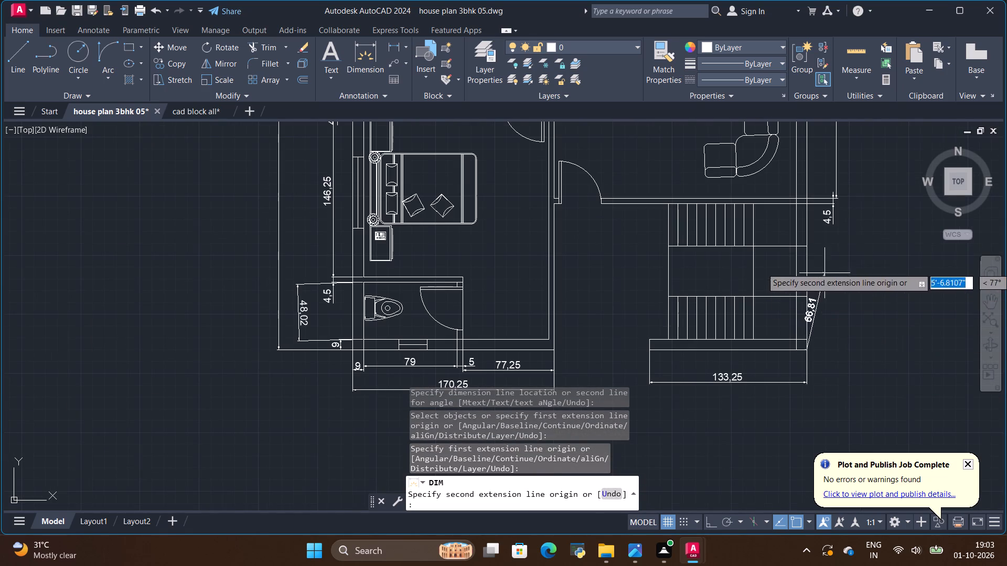
scroll(814, 194, up, 2)
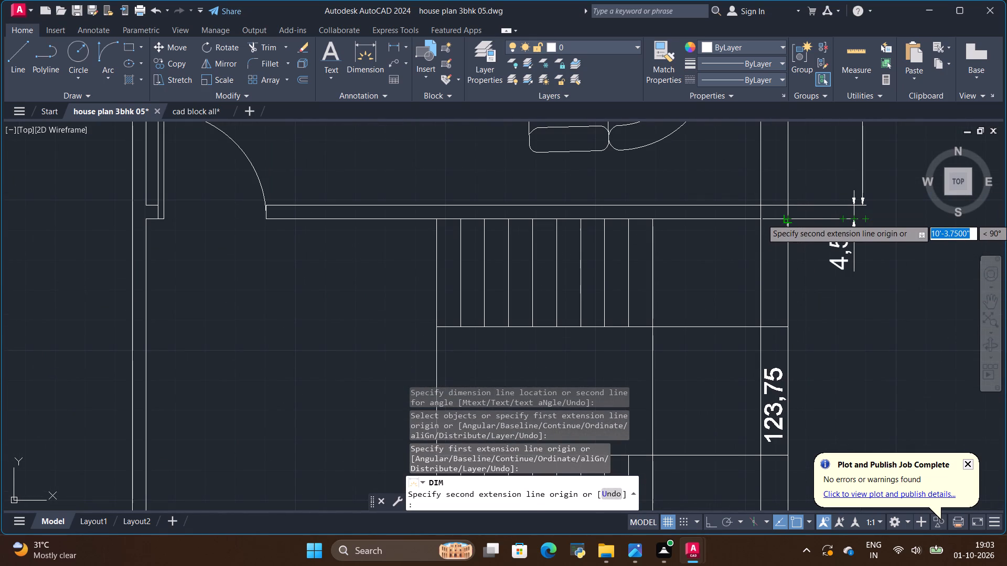
click(786, 219)
click(872, 222)
Dimension the plan's overall height between its outer bottom-right and top-right corners, placing it outside the right-side partial dimensions.
scroll(828, 190, down, 3)
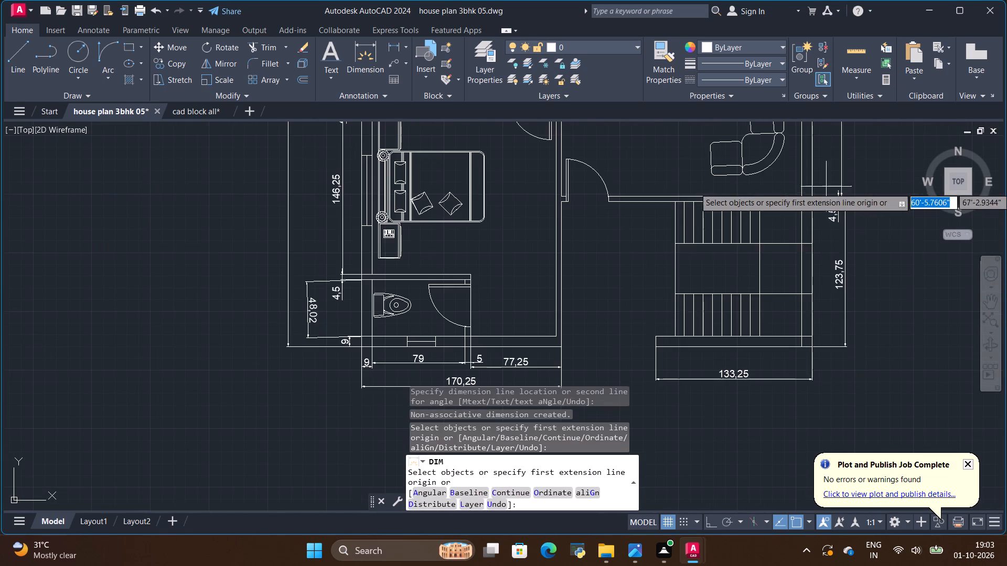
scroll(828, 357, up, 2)
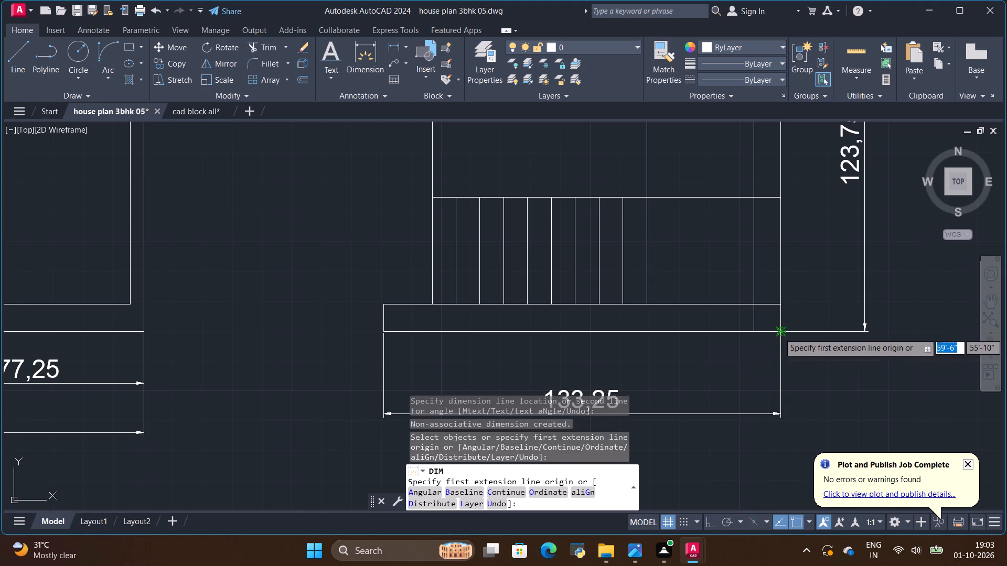
click(779, 333)
scroll(786, 368, down, 5)
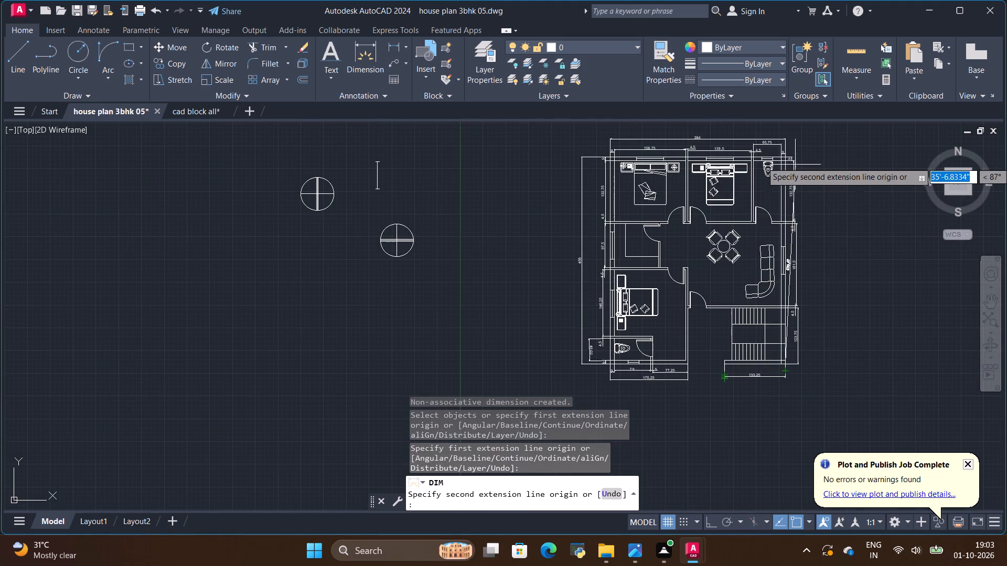
scroll(780, 135, up, 4)
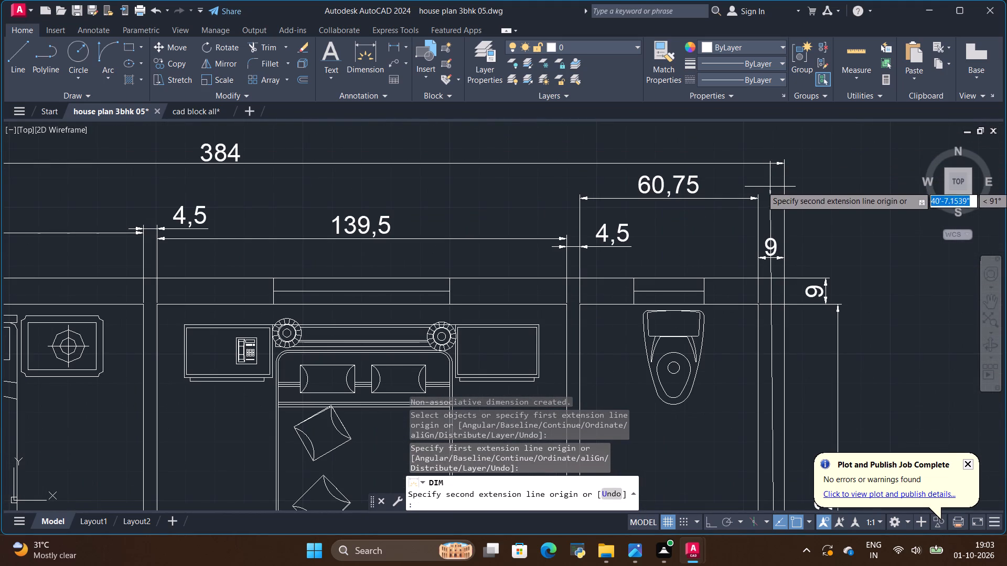
click(785, 278)
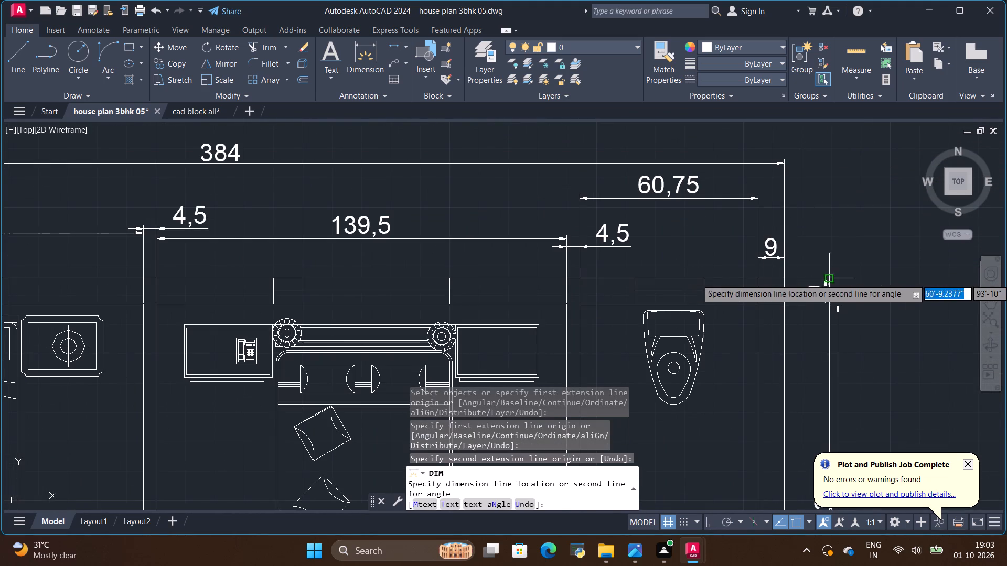
scroll(872, 276, down, 3)
scroll(822, 210, down, 3)
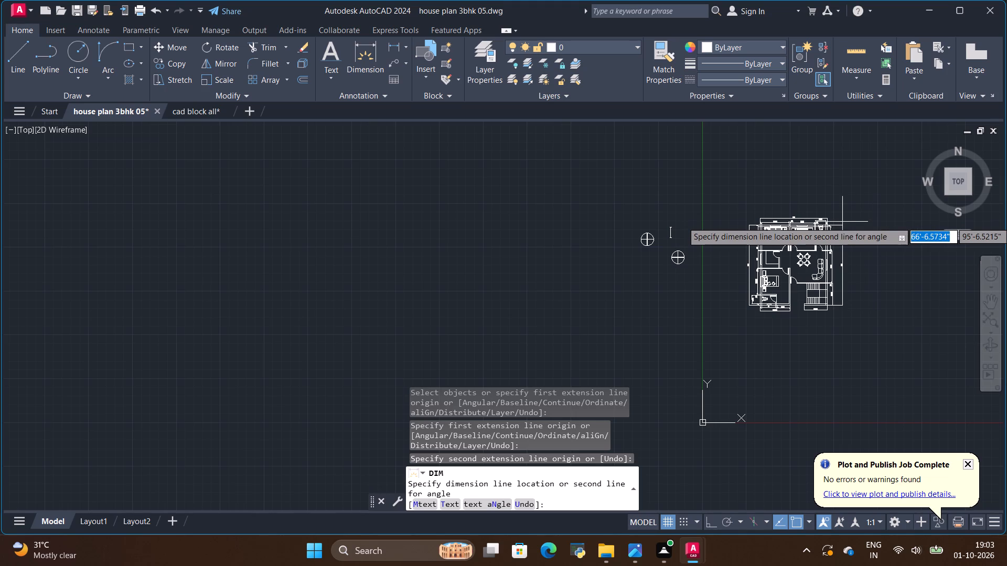
click(840, 223)
Examine the dimensioned floor plan to judge how legible the dimension text is.
scroll(804, 256, up, 3)
scroll(797, 262, down, 3)
scroll(797, 285, up, 2)
scroll(797, 285, down, 1)
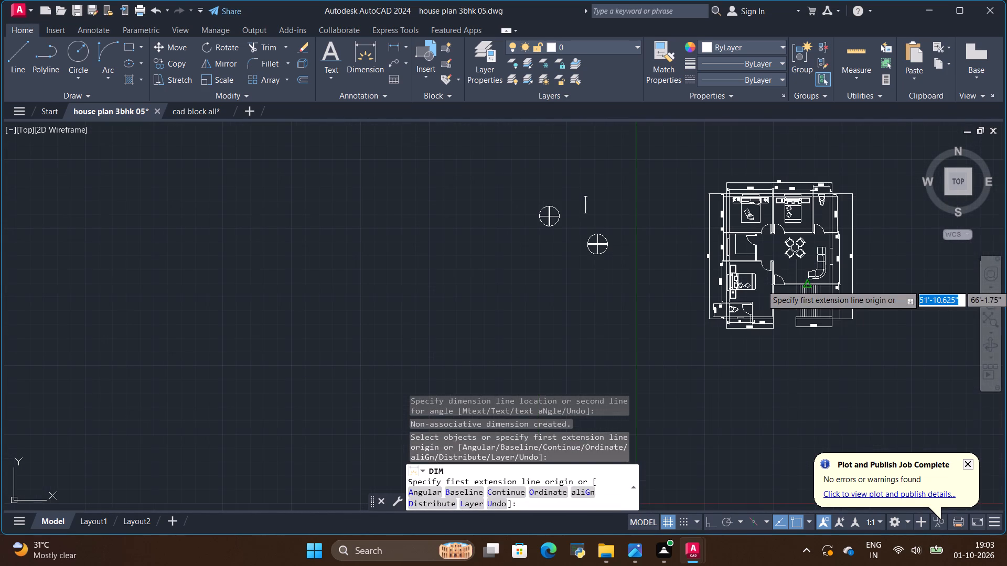
scroll(799, 159, up, 1)
scroll(783, 301, up, 1)
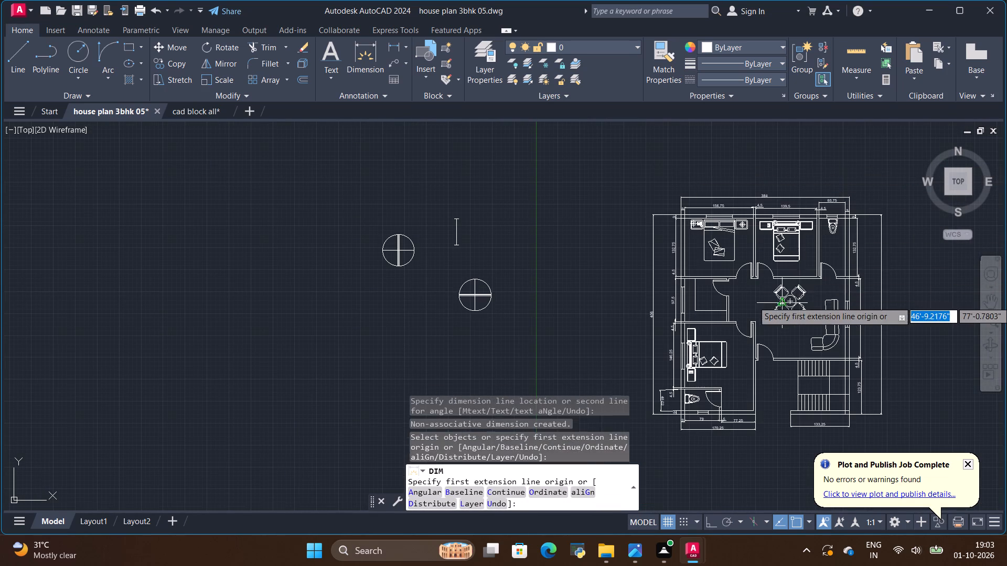
scroll(783, 301, up, 1)
scroll(783, 301, down, 2)
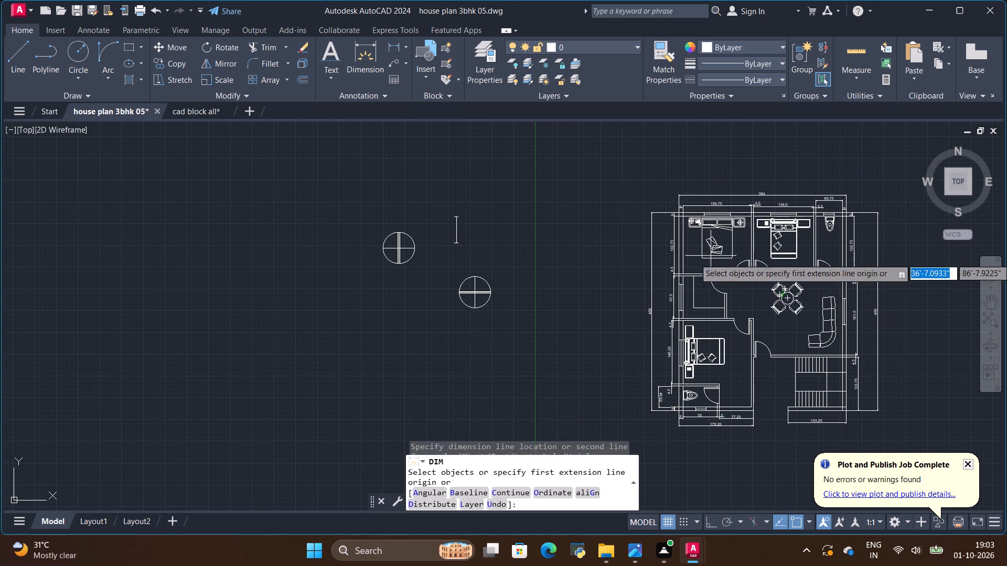
Set the text height of the ISO-25 dimension style to 8".
click(379, 96)
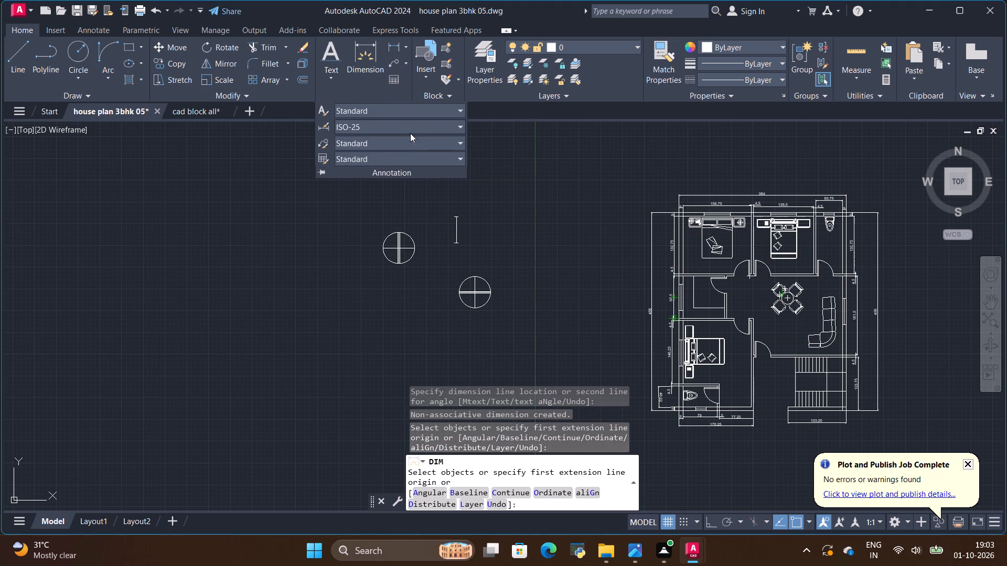
click(420, 128)
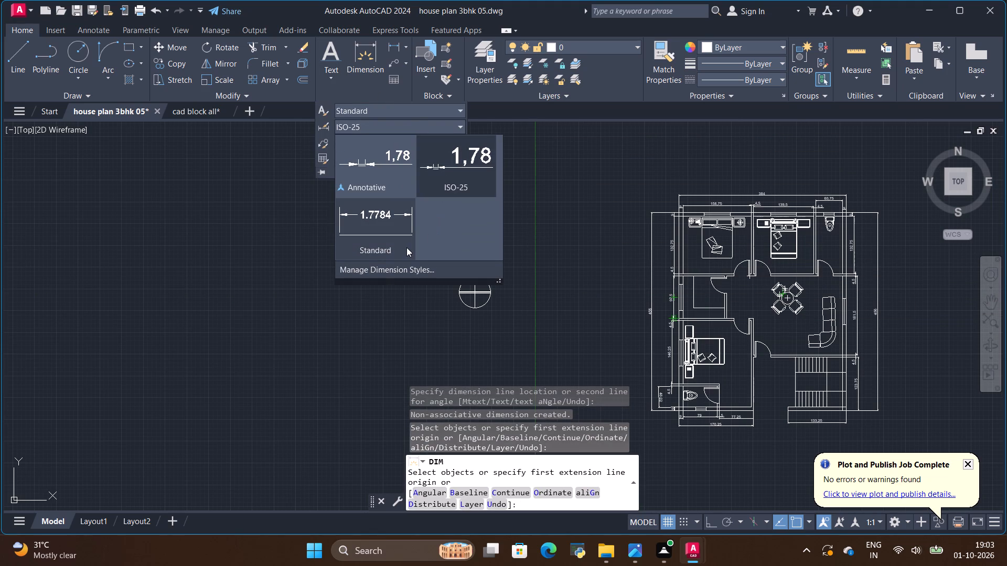
click(379, 267)
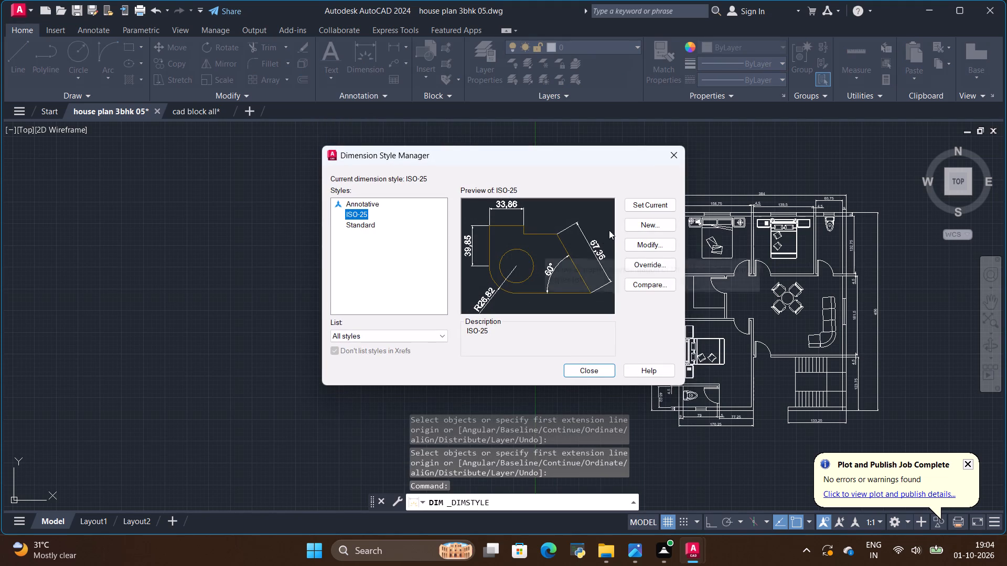
click(634, 244)
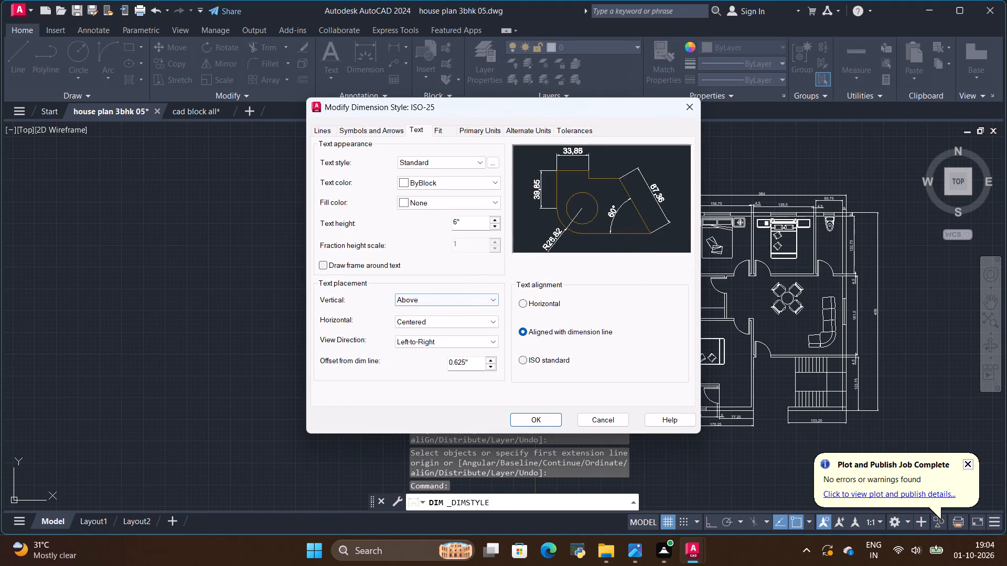
click(470, 225)
key(BackSpace)
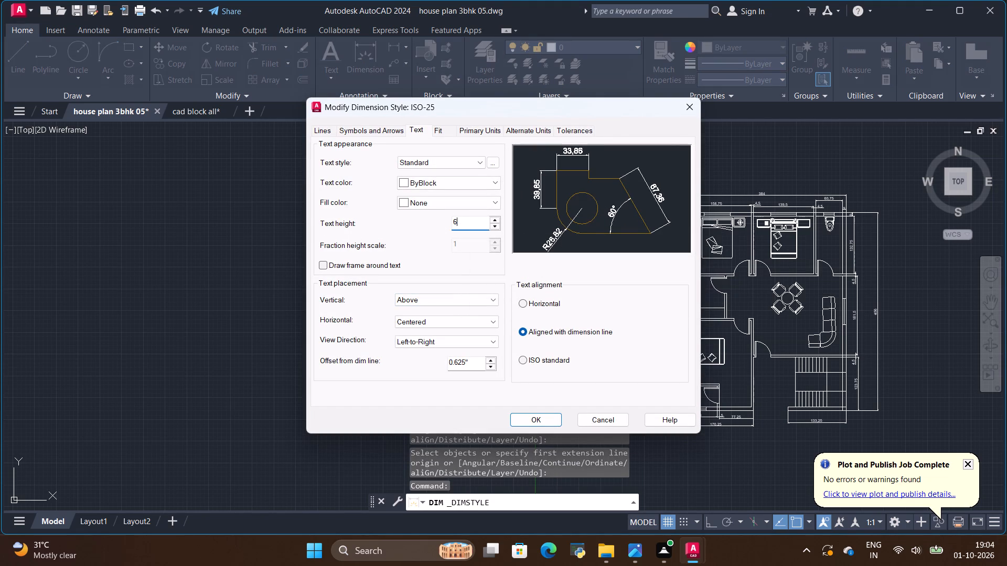
key(BackSpace)
key(8)
key(shift+quotedbl)
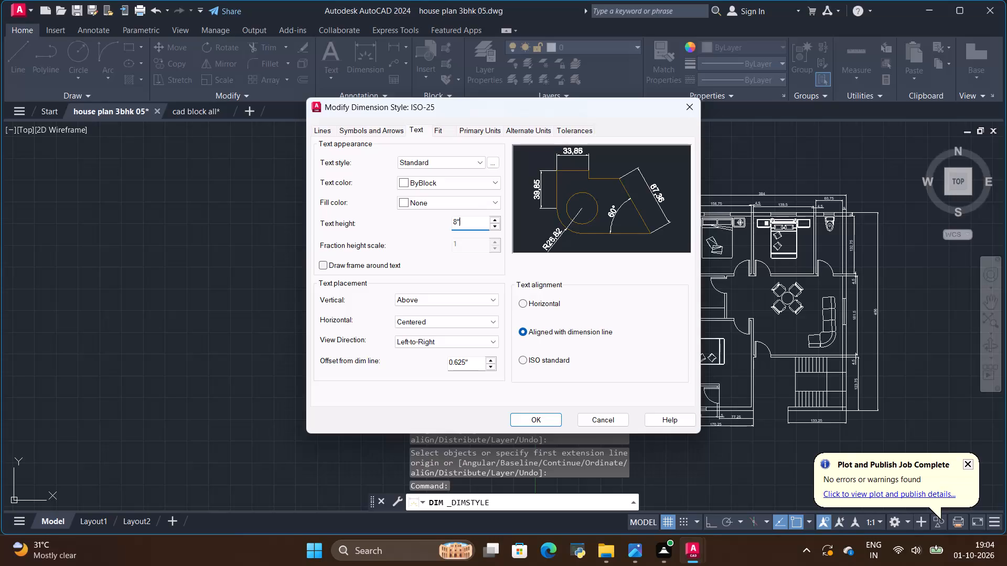
key(Return)
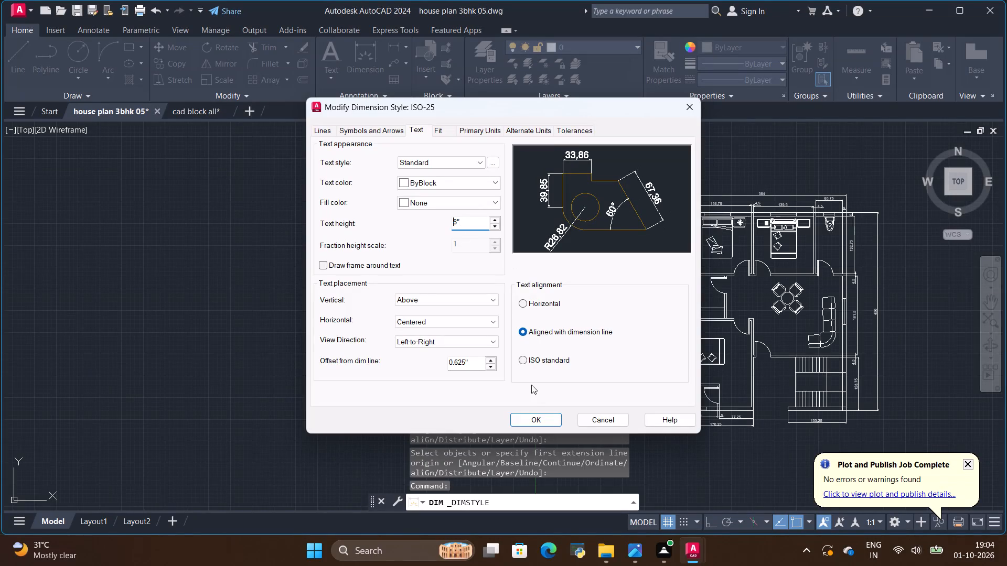
click(541, 424)
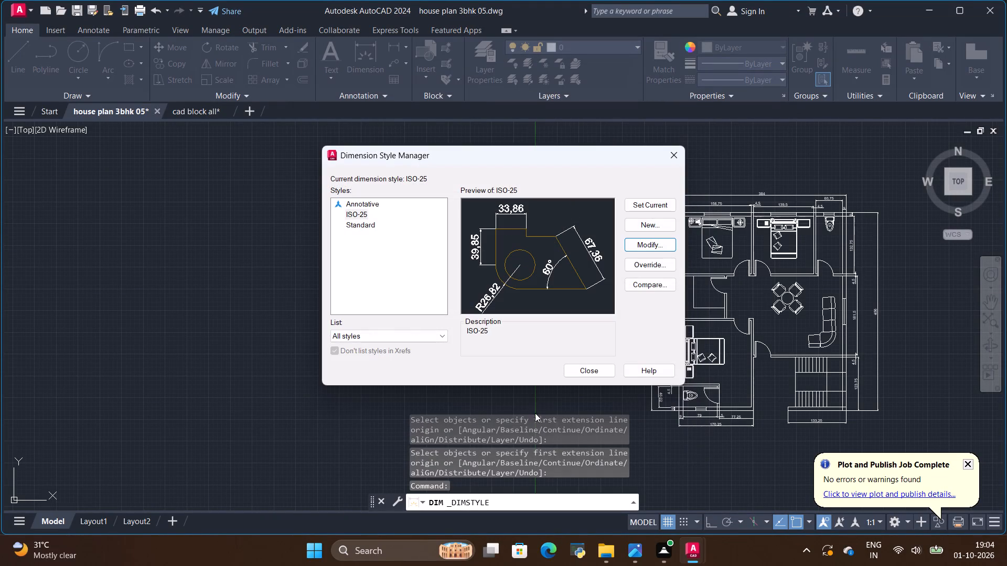
click(576, 373)
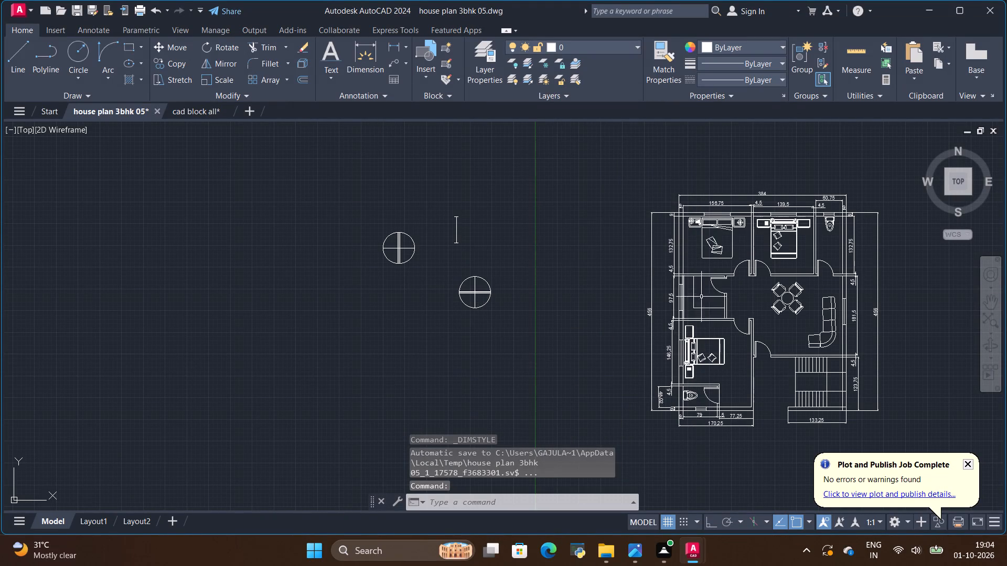
Examine the dimensions around the floor plan to judge the legibility and spacing of their text.
scroll(708, 291, up, 1)
scroll(706, 289, down, 2)
scroll(829, 311, up, 2)
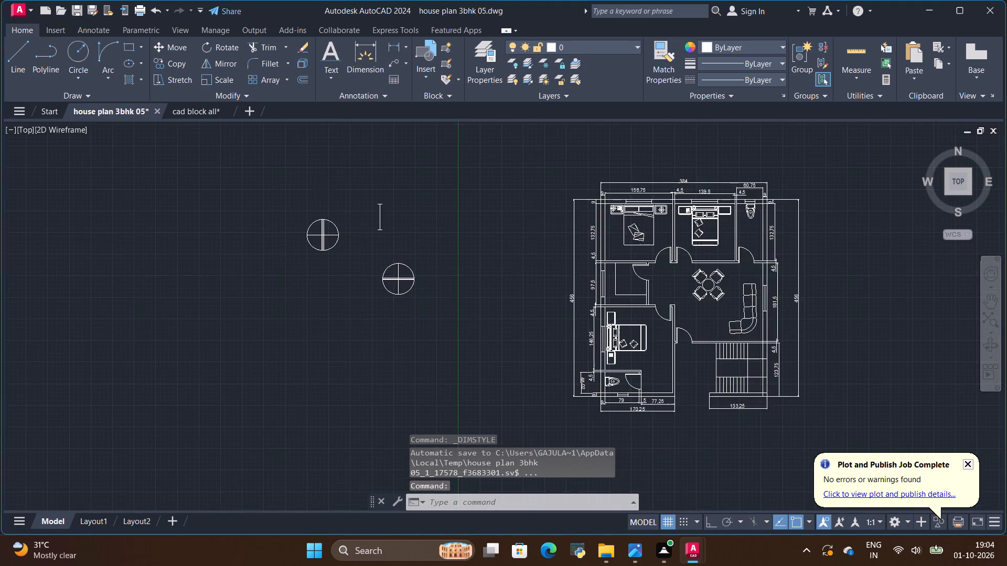
scroll(829, 307, down, 1)
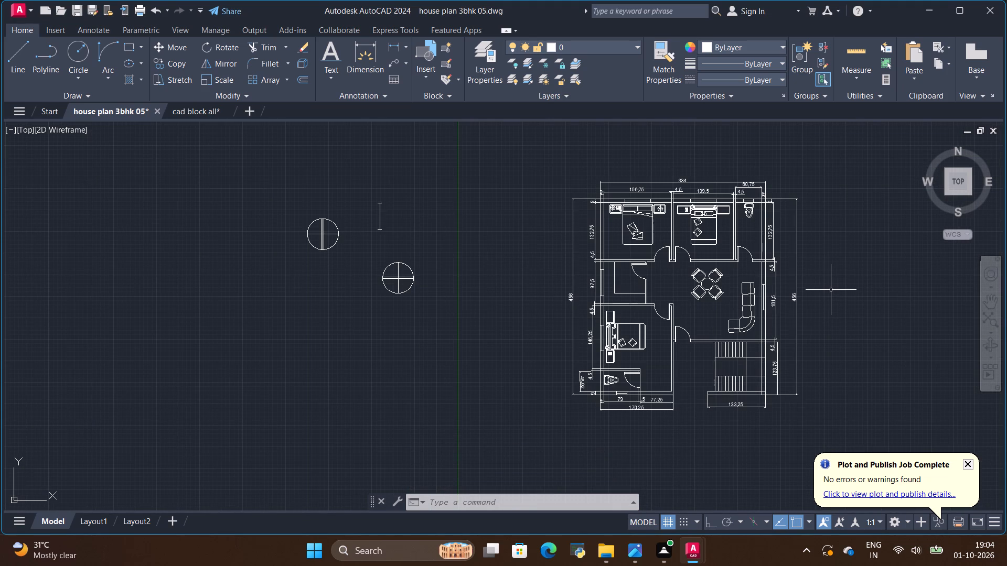
scroll(734, 257, up, 1)
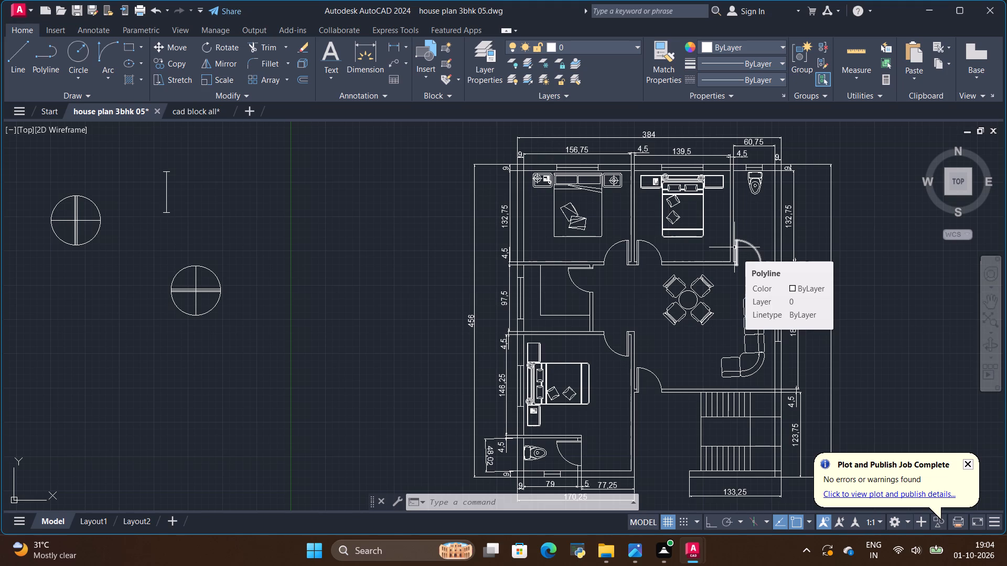
scroll(715, 249, up, 1)
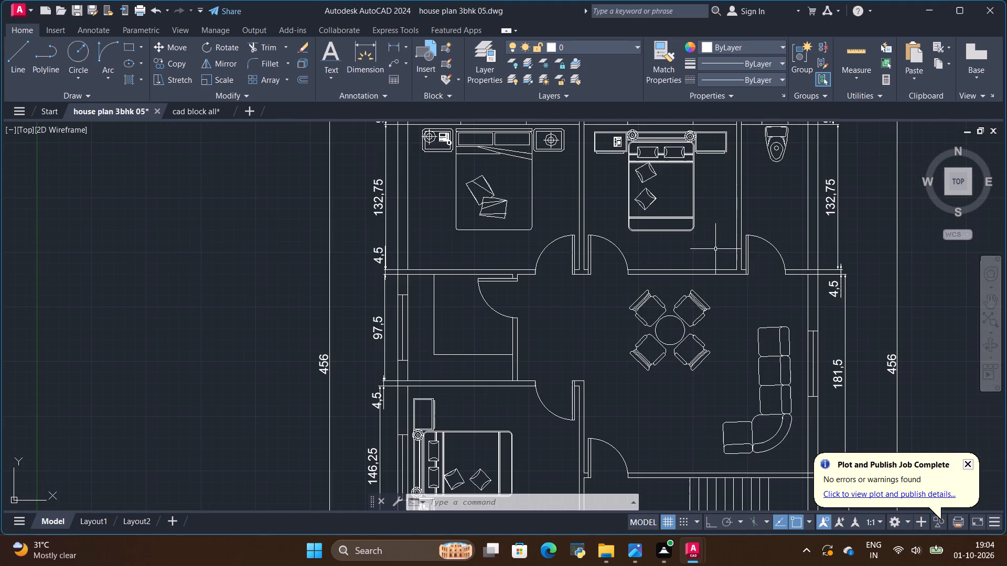
scroll(715, 249, down, 1)
scroll(659, 199, down, 1)
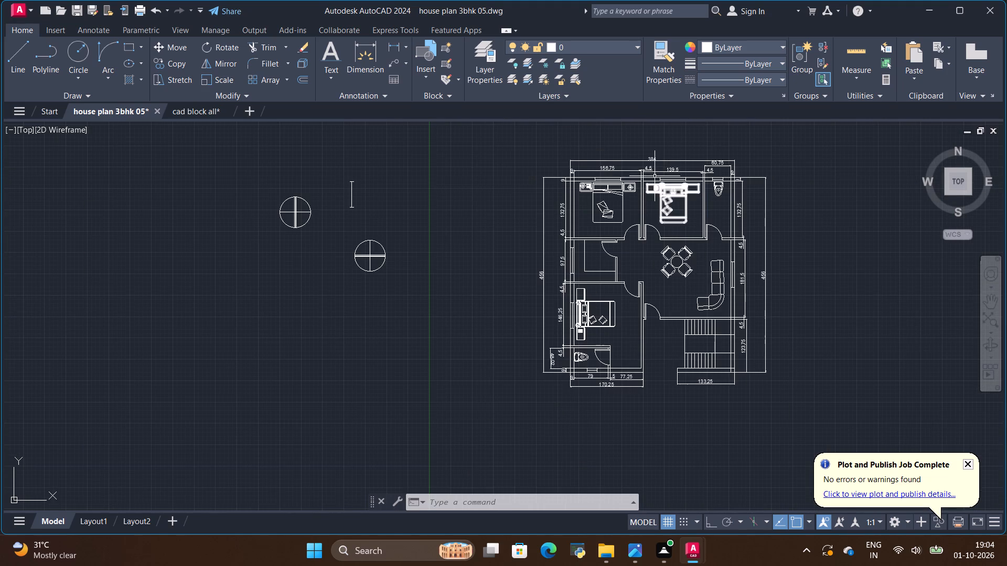
scroll(655, 161, up, 2)
scroll(656, 160, down, 1)
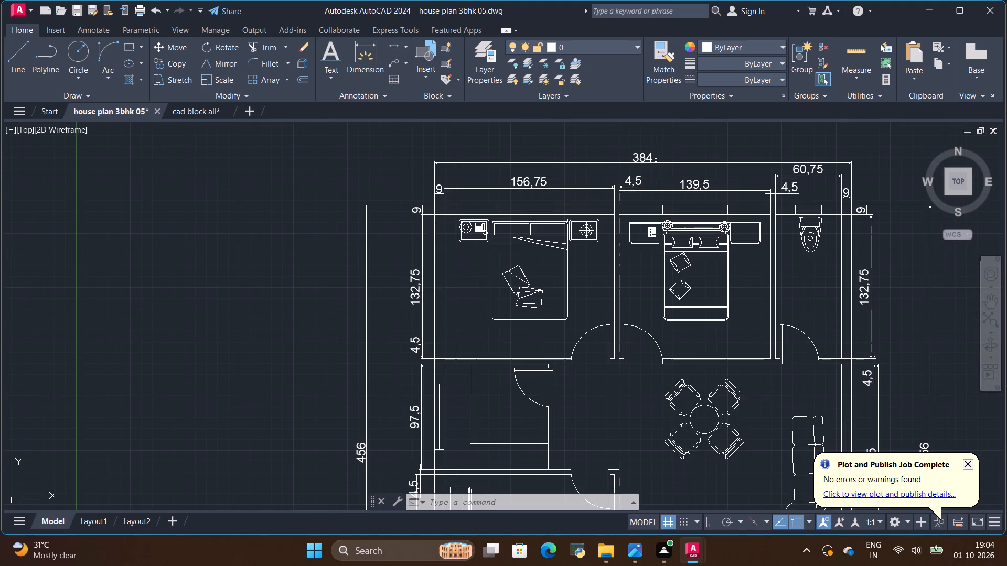
scroll(656, 160, down, 2)
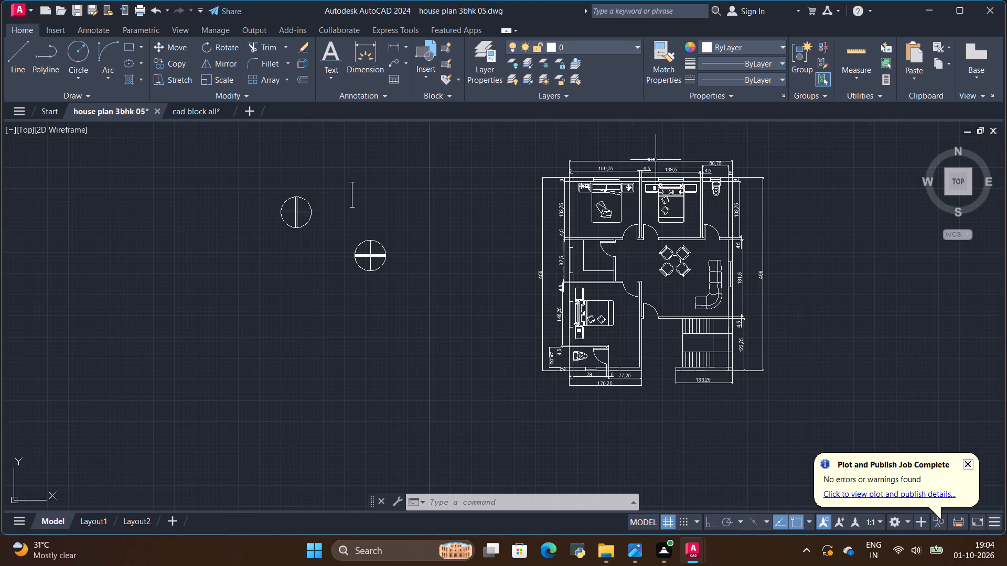
Erase the overall height dimension outside the floor plan's right wall.
click(751, 178)
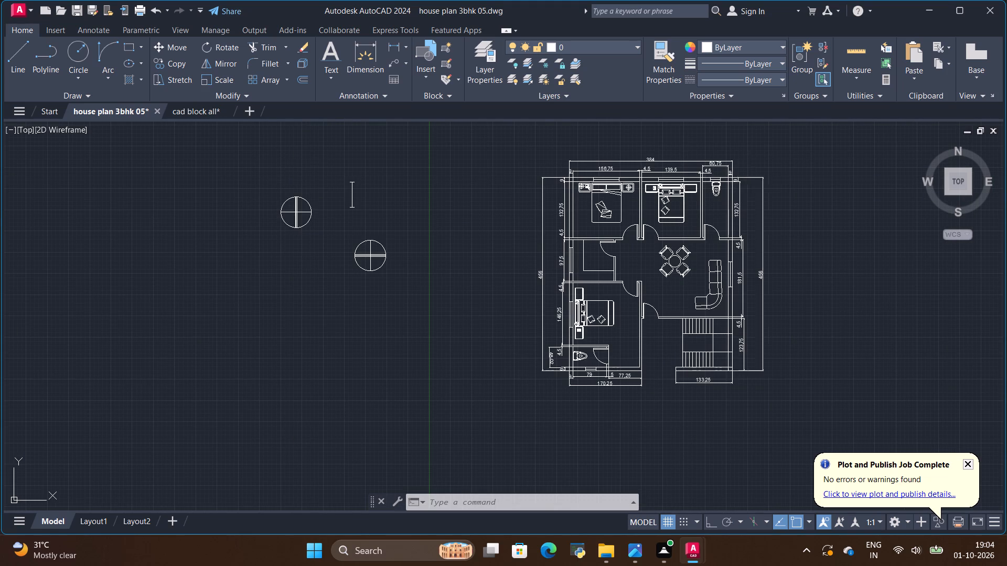
right_click(752, 178)
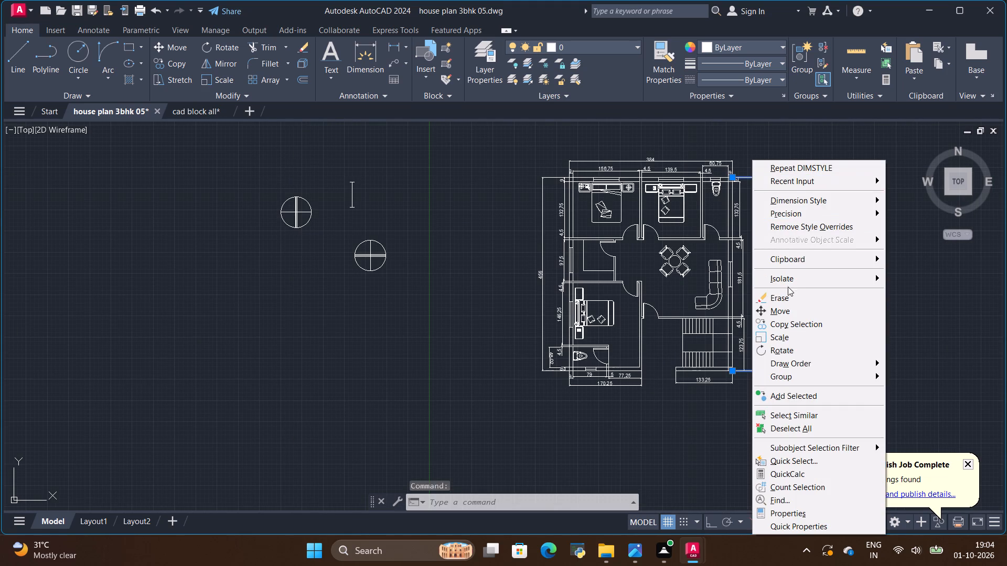
click(785, 294)
Examine the dimensions along the plan's upper wall and bedrooms, and the overall dimension layout.
scroll(781, 296, down, 1)
scroll(677, 240, up, 2)
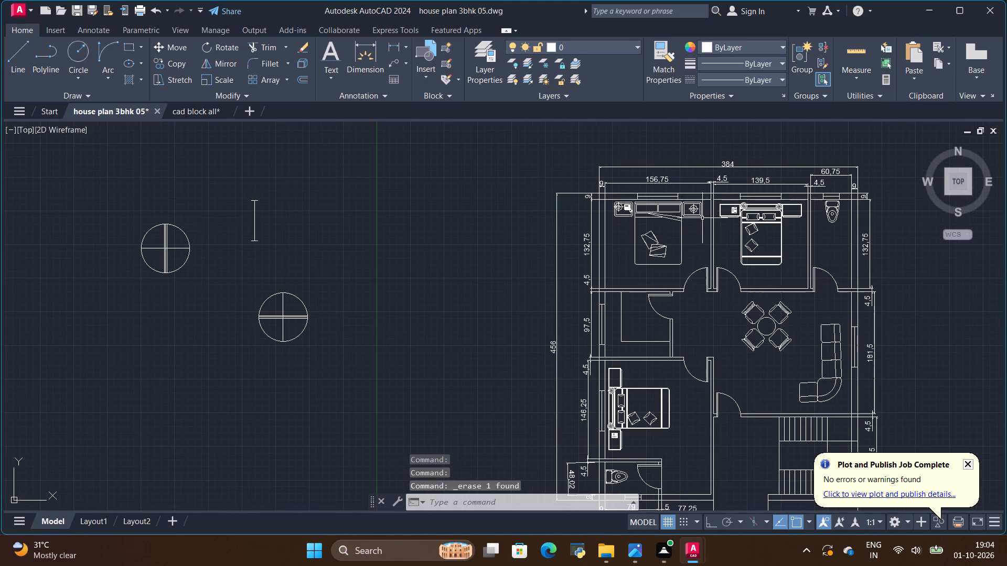
scroll(729, 172, up, 3)
scroll(725, 174, down, 1)
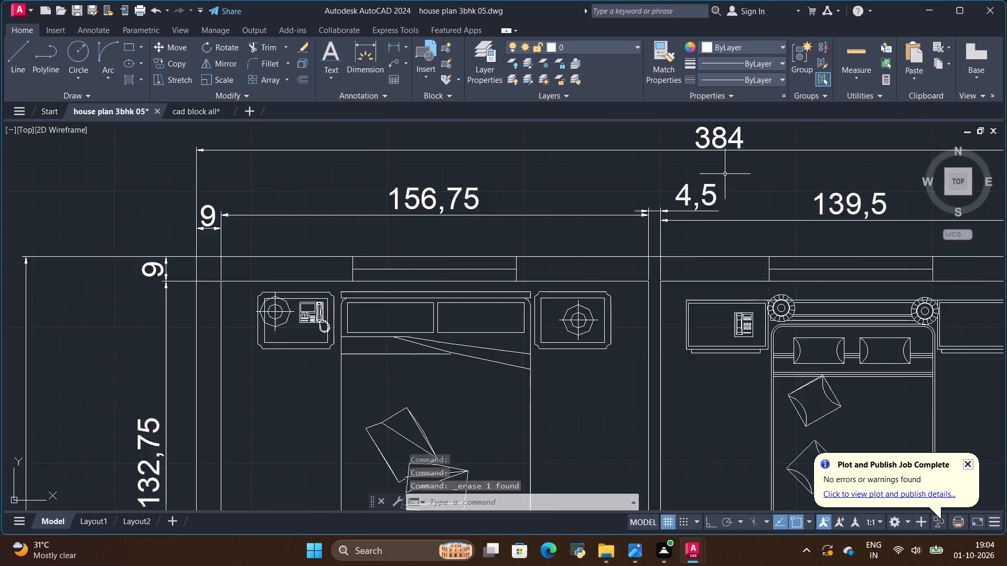
scroll(725, 174, down, 1)
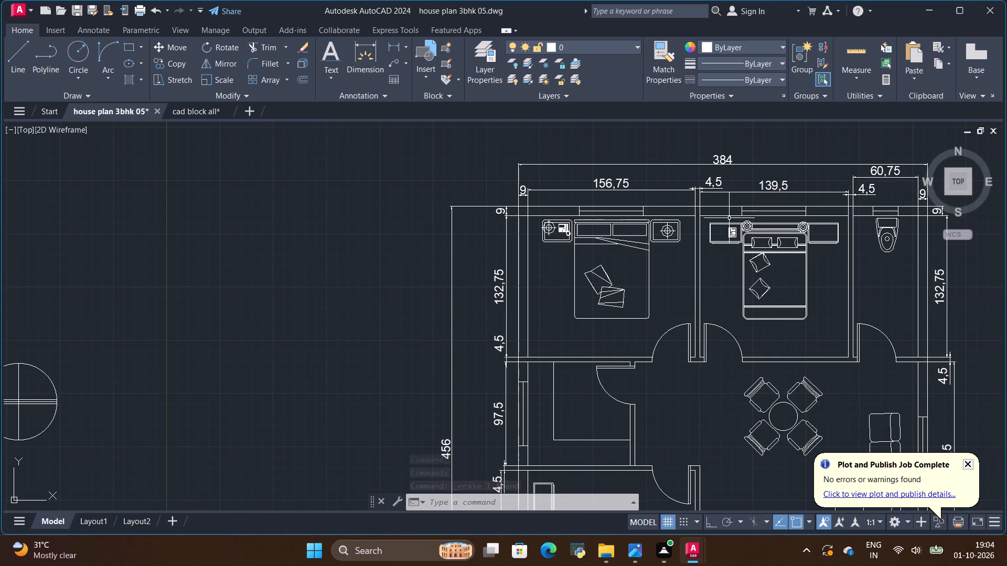
scroll(719, 195, up, 2)
scroll(645, 212, down, 2)
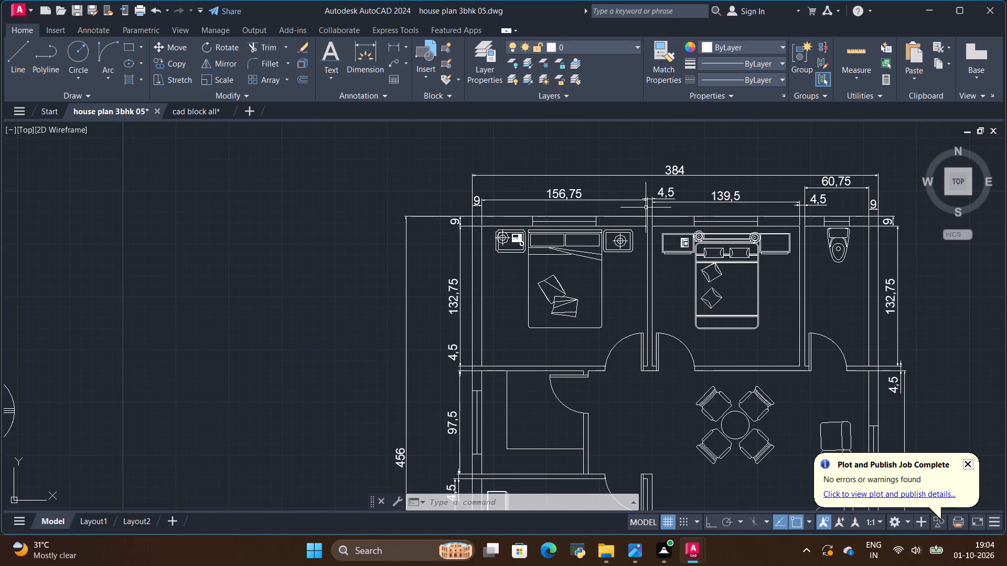
scroll(647, 205, down, 2)
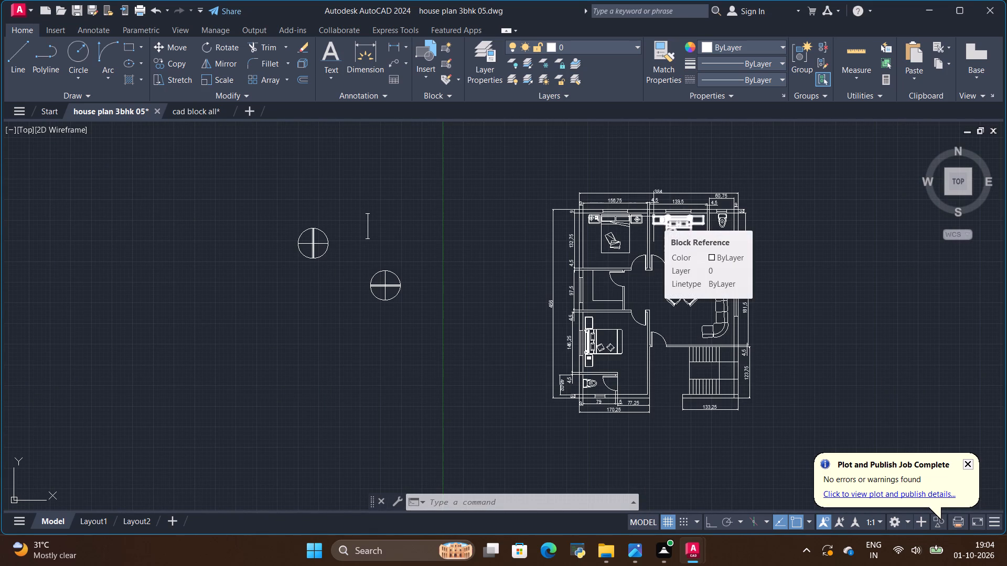
scroll(664, 242, up, 1)
scroll(662, 252, down, 1)
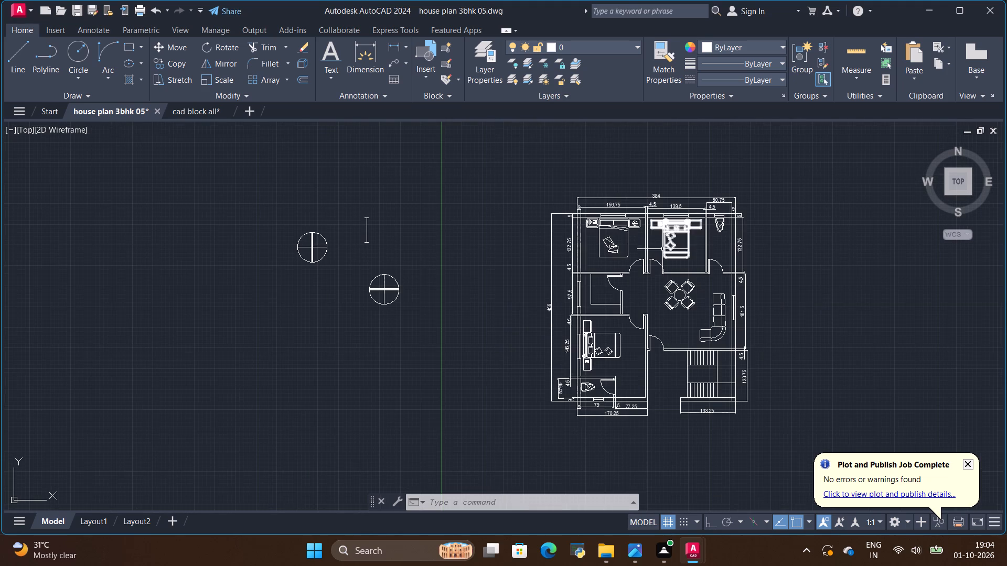
scroll(641, 173, up, 1)
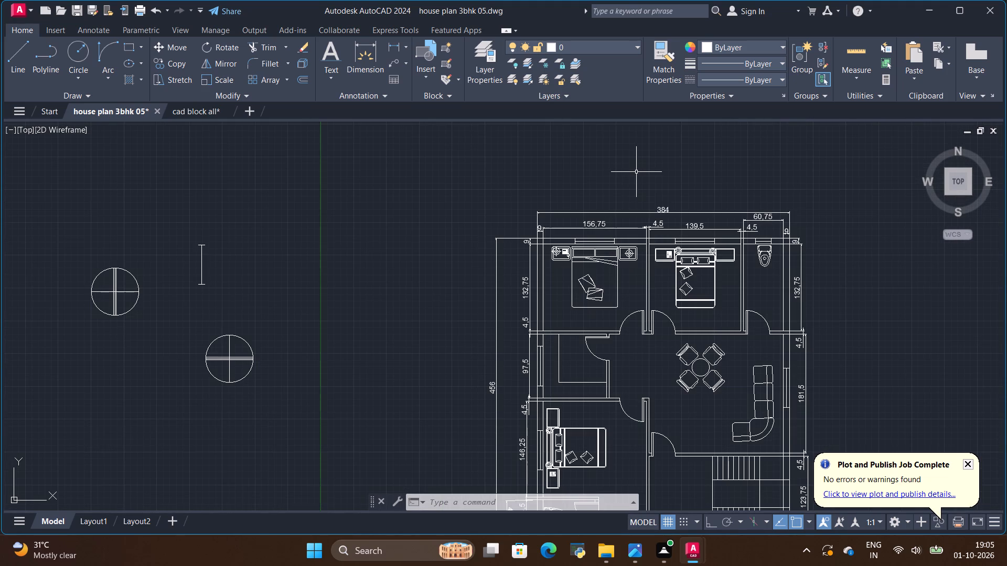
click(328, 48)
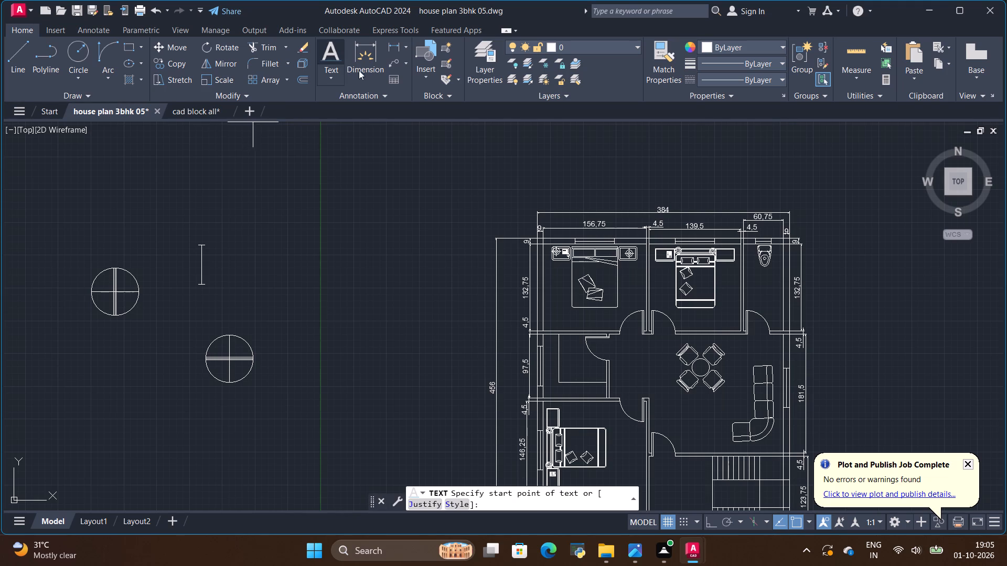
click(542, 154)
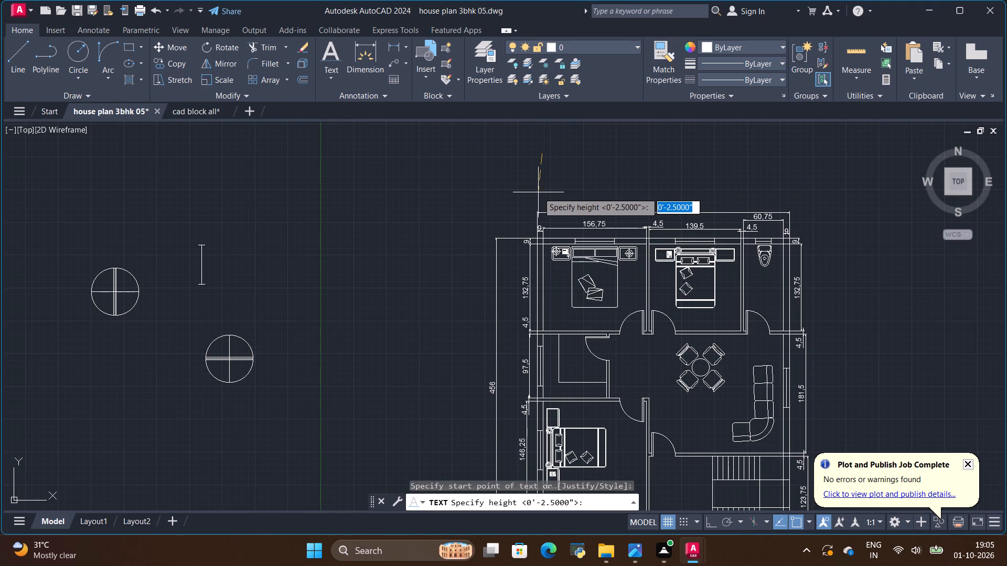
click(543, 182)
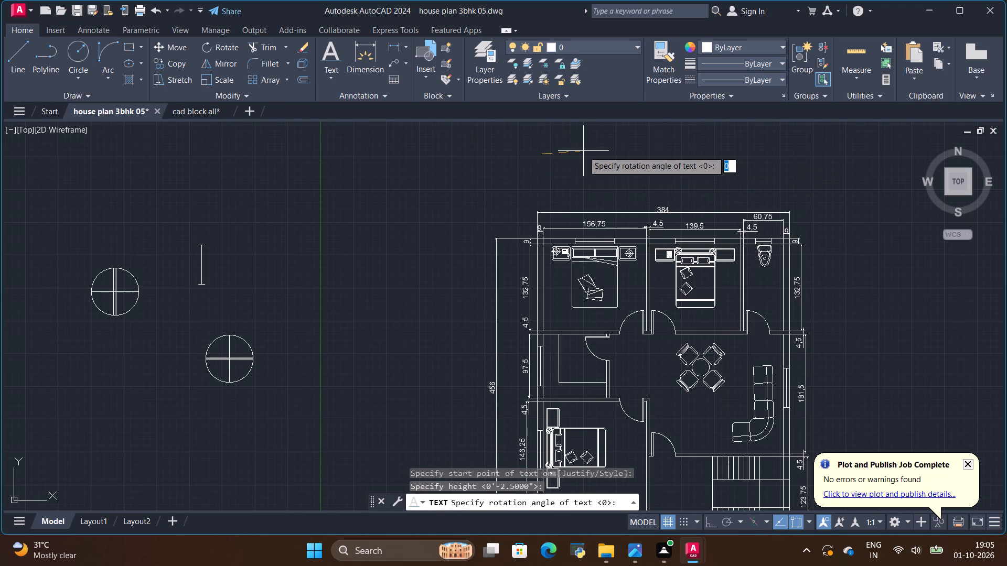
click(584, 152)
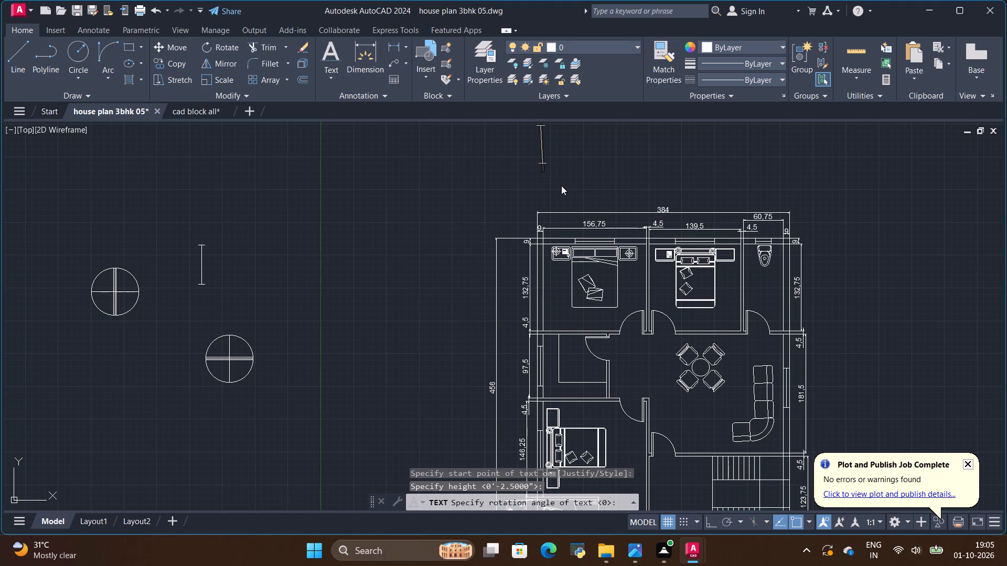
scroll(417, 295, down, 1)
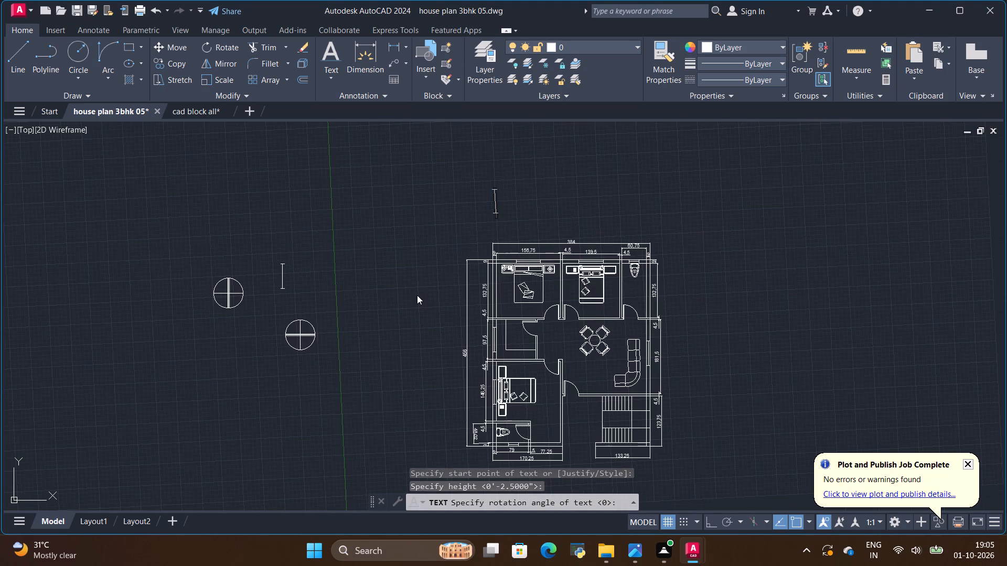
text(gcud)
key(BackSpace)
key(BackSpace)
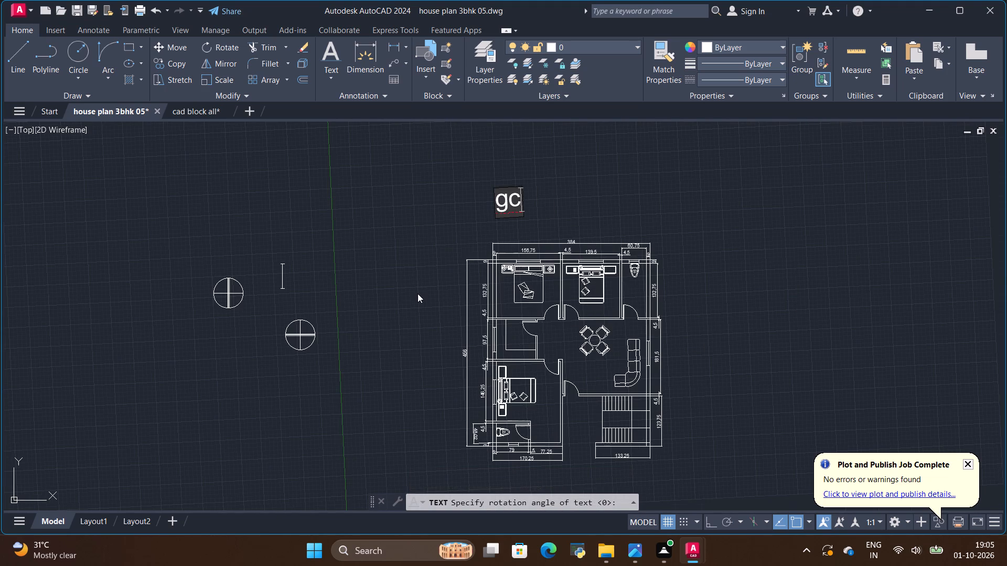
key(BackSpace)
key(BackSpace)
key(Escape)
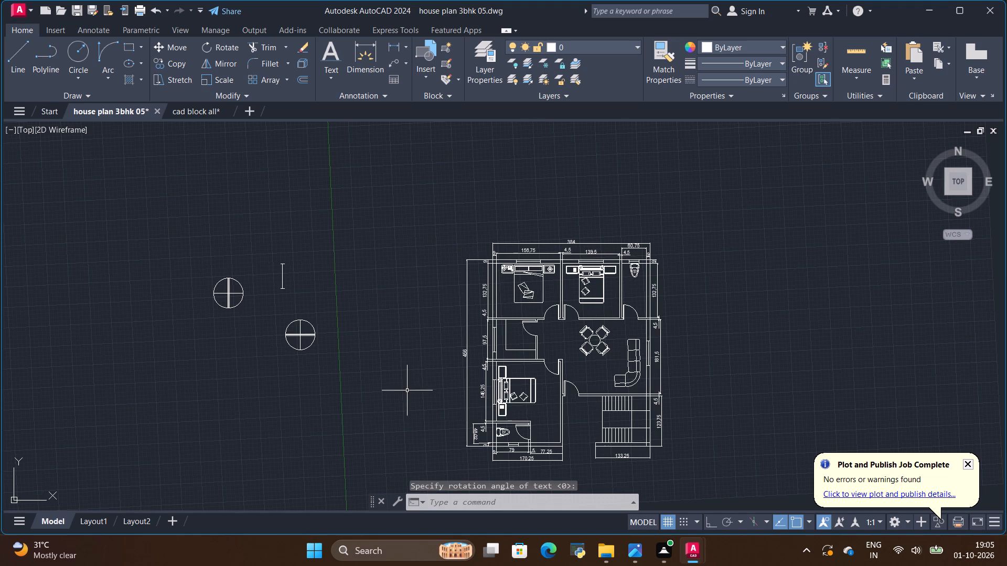
Turn on Ortho mode to constrain drawing directions to horizontal and vertical.
scroll(604, 235, up, 2)
scroll(596, 226, down, 3)
scroll(562, 248, up, 2)
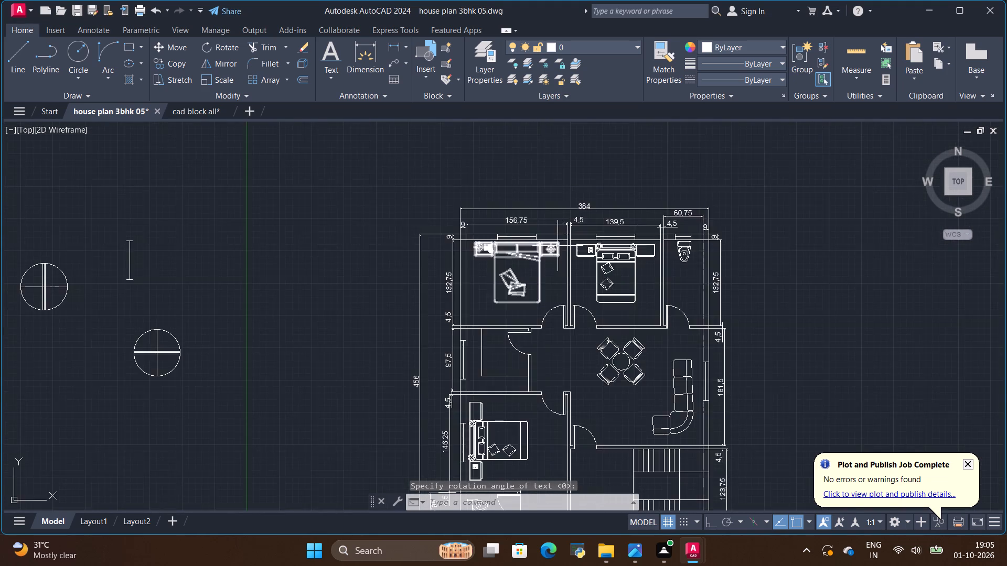
scroll(555, 244, down, 2)
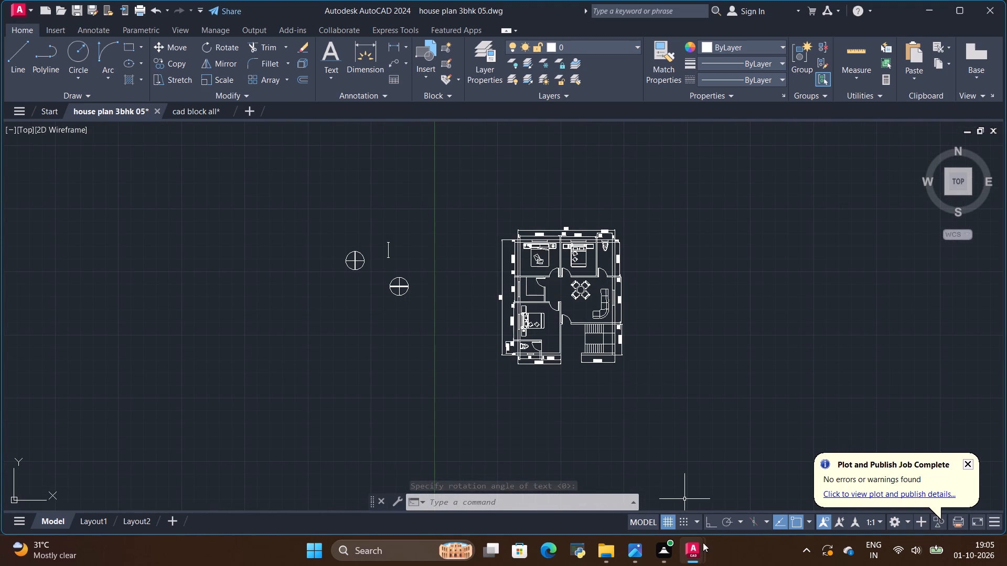
click(708, 531)
click(708, 523)
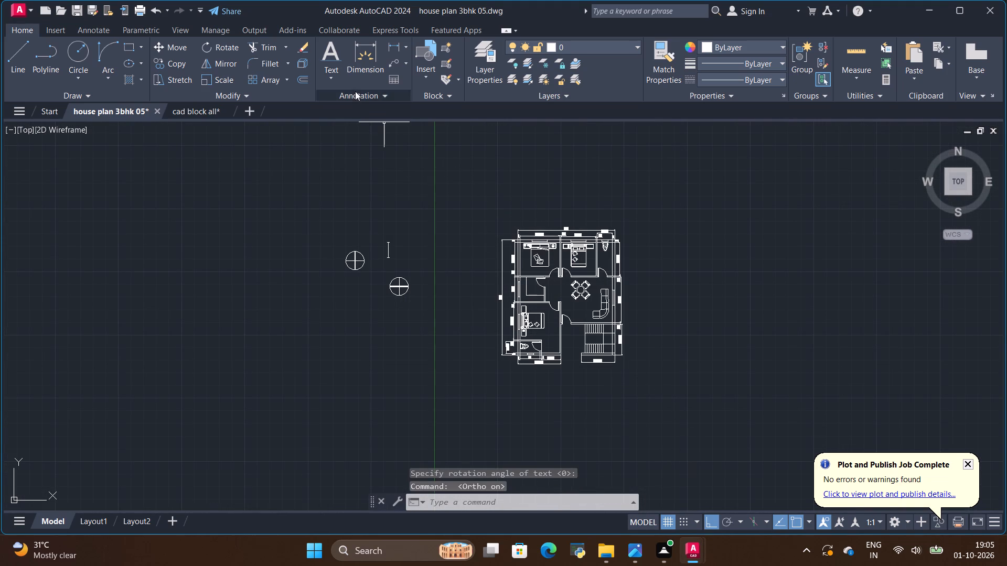
Add the single-line title text "3bhk house plan" above the floor plan, about 10'-6" high and horizontal.
click(327, 56)
click(504, 162)
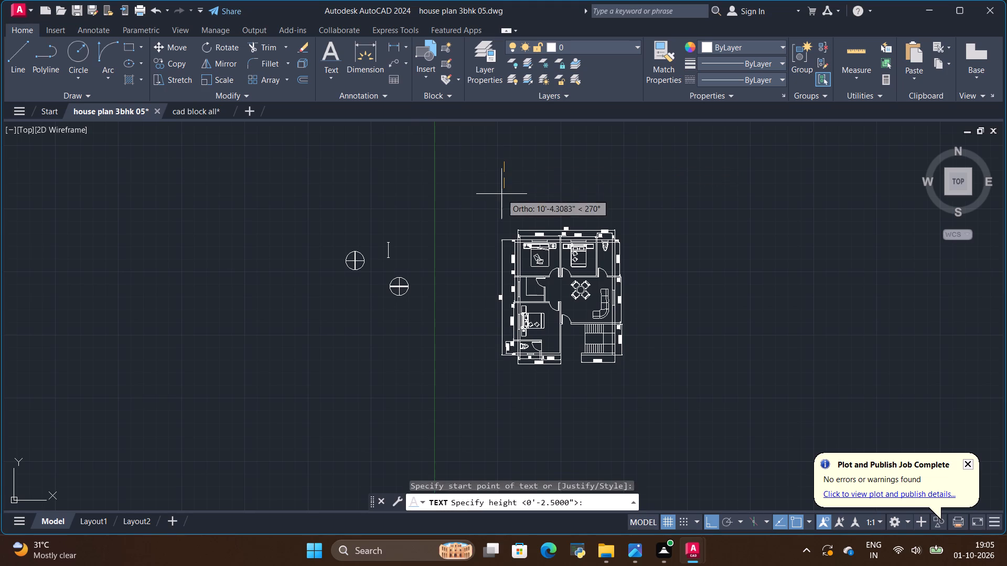
click(501, 194)
click(544, 164)
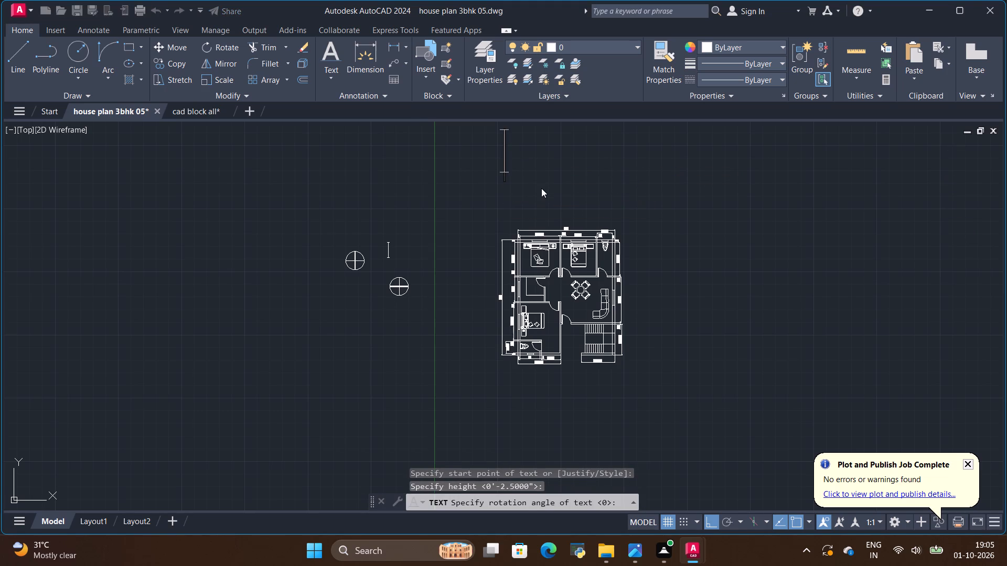
text(3bhk)
key(space)
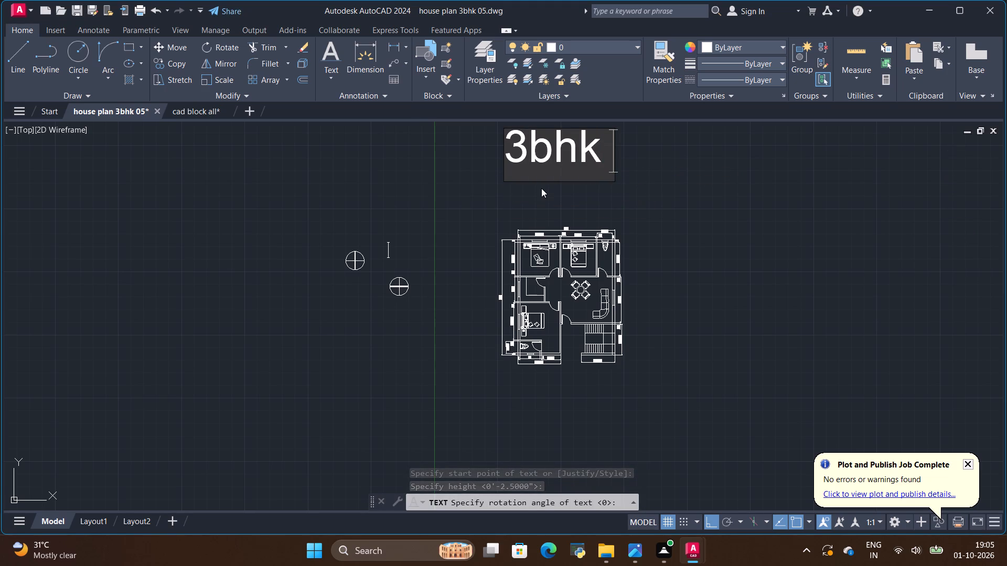
text(house plan wi)
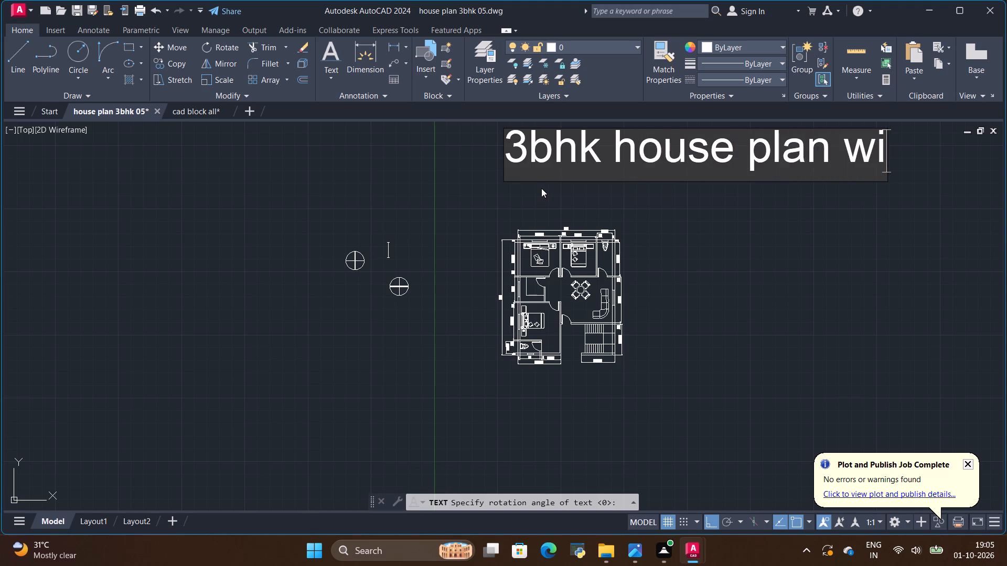
key(BackSpace)
key(BackSpace)
key(BackSpace)
key(BackSpace)
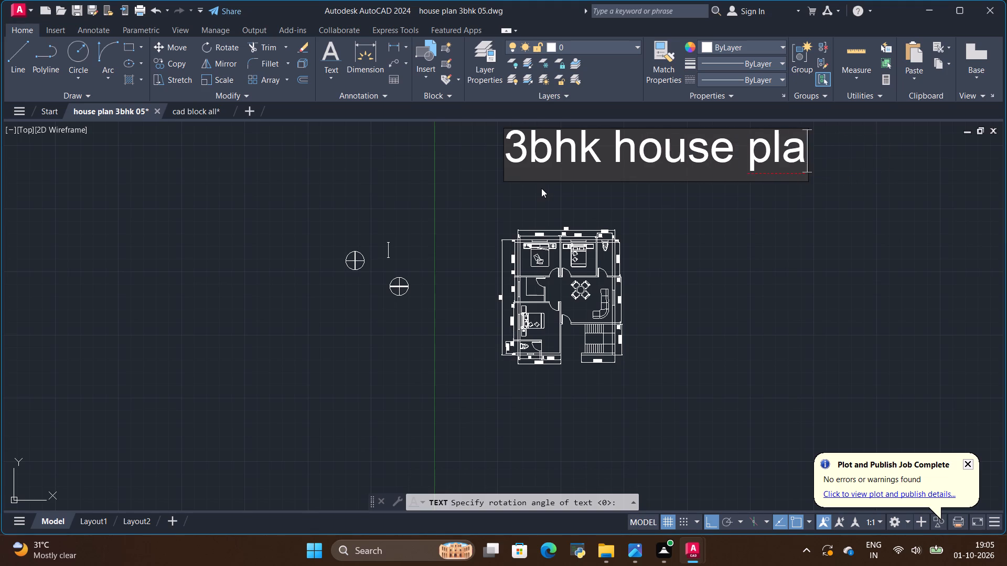
key(BackSpace)
key(BackSpace)
key(BackSpace)
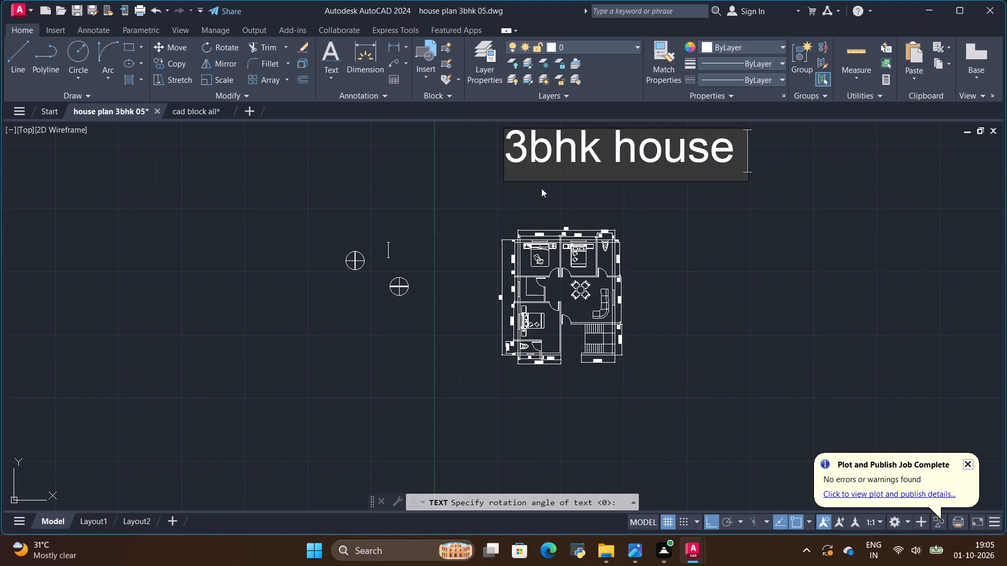
text(plan)
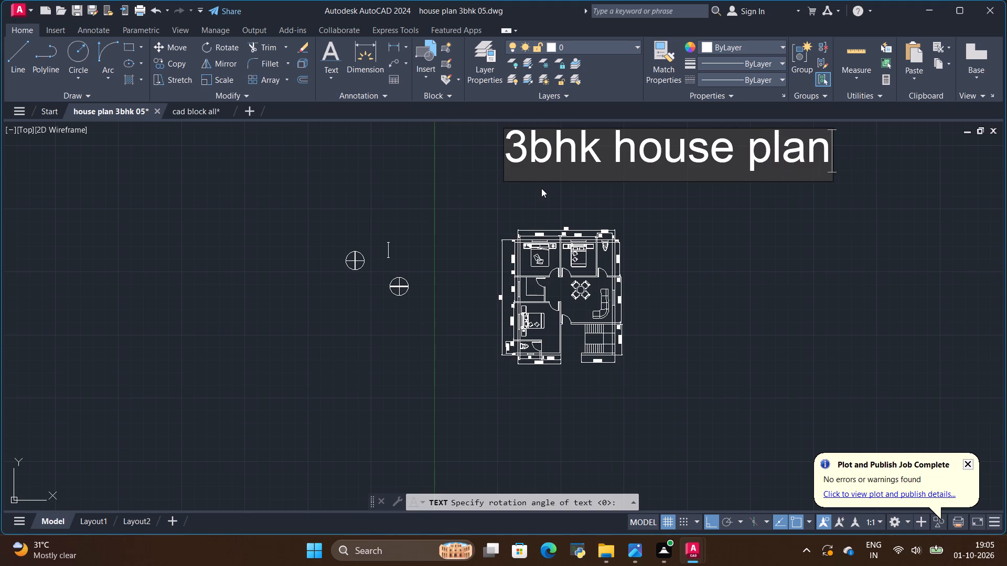
scroll(552, 191, down, 1)
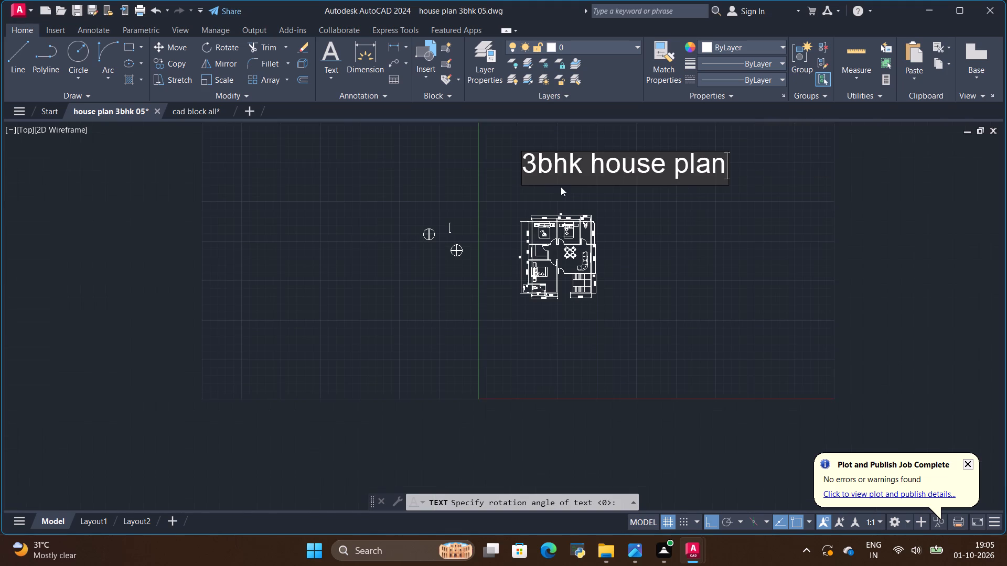
scroll(598, 145, up, 1)
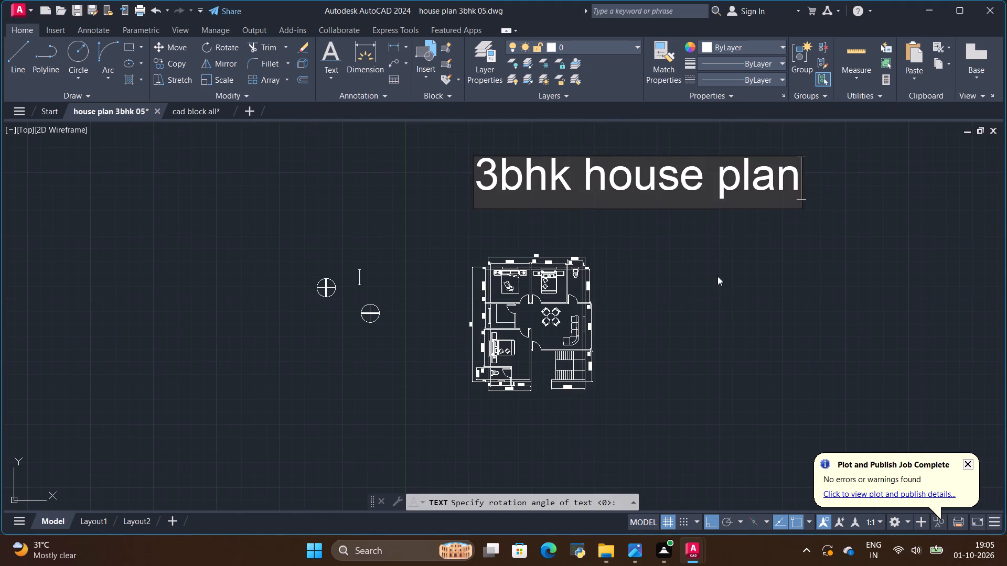
click(717, 276)
click(608, 188)
key(space)
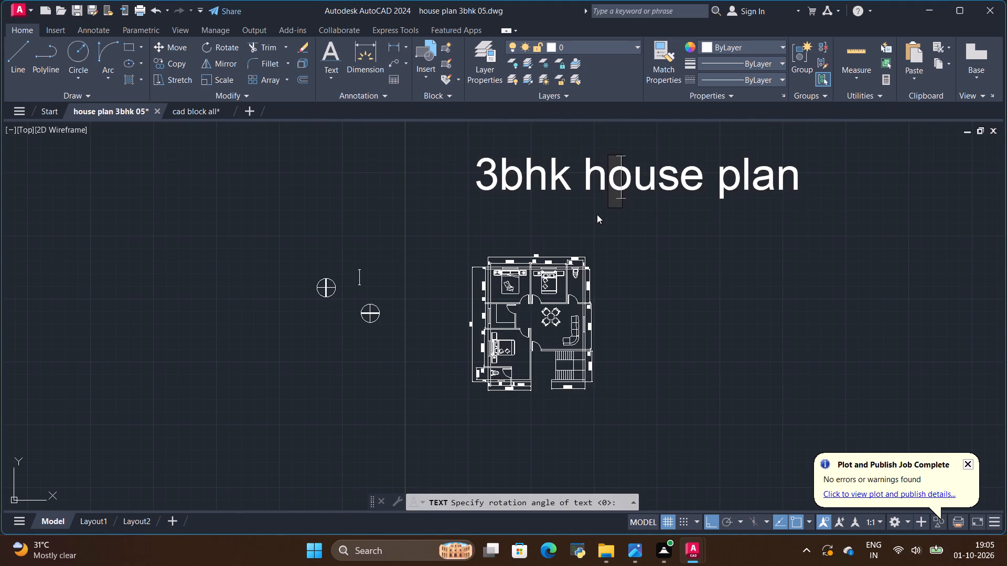
click(422, 221)
key(Escape)
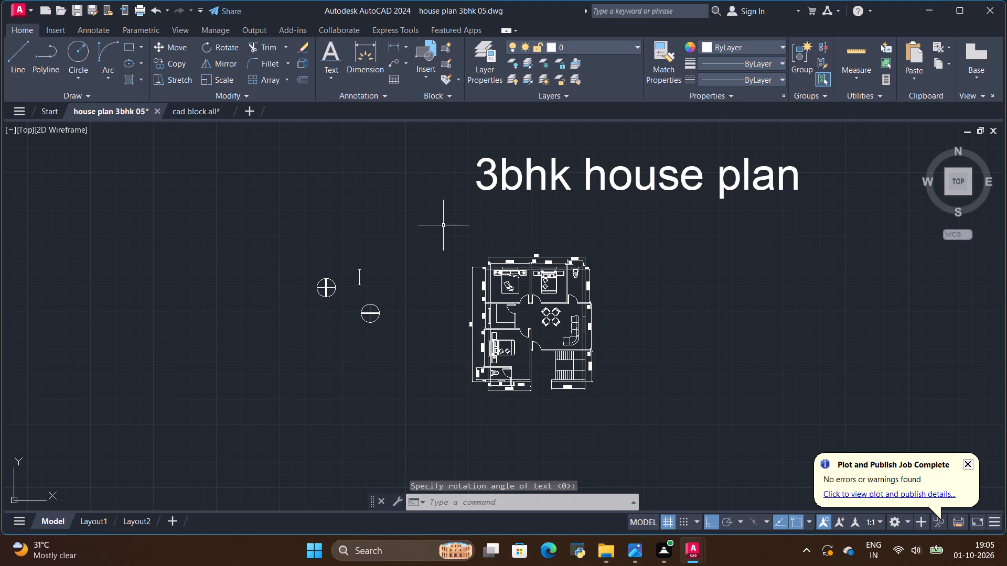
Scale the "3bhk house plan" title down to roughly the width of the floor plan.
click(496, 184)
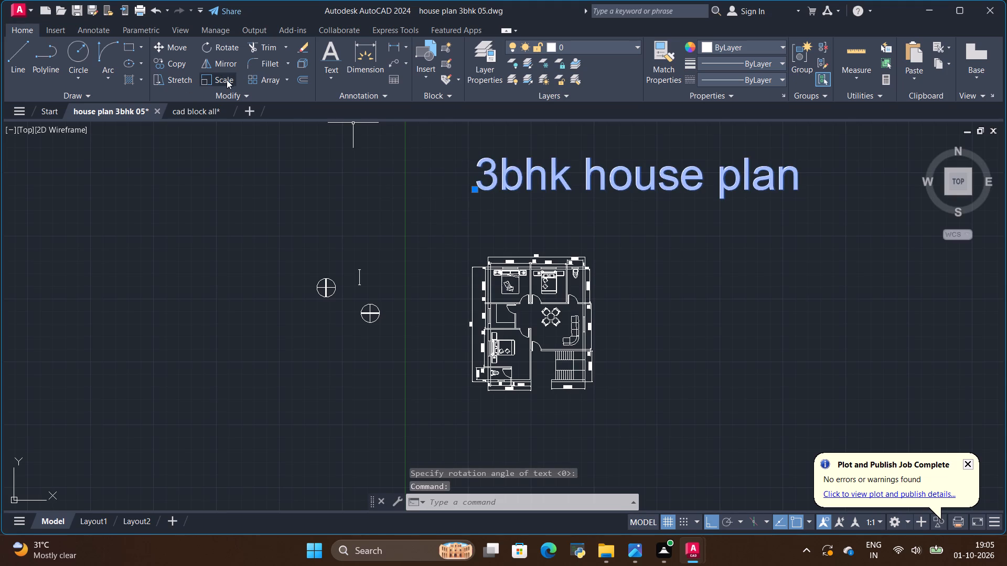
click(218, 77)
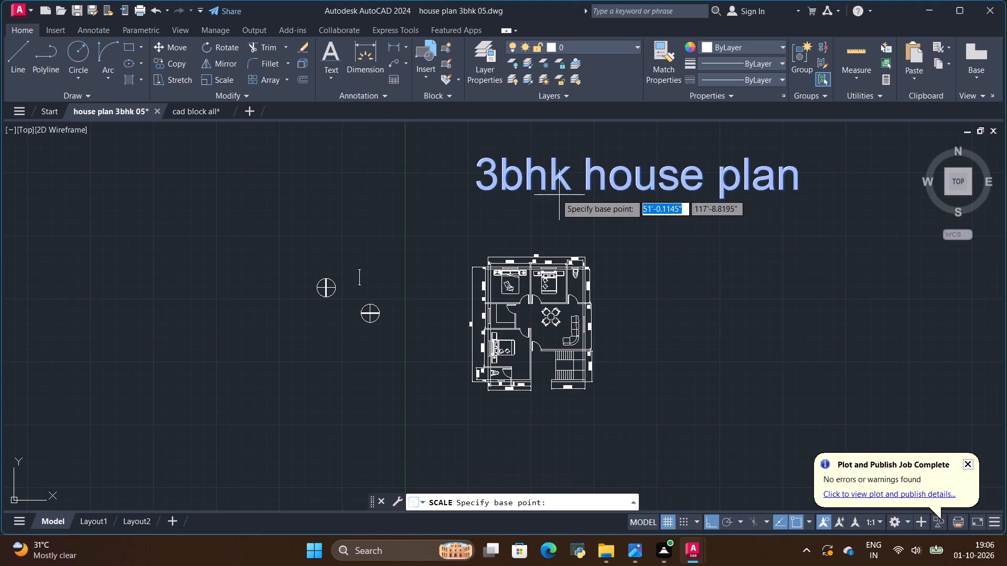
click(507, 181)
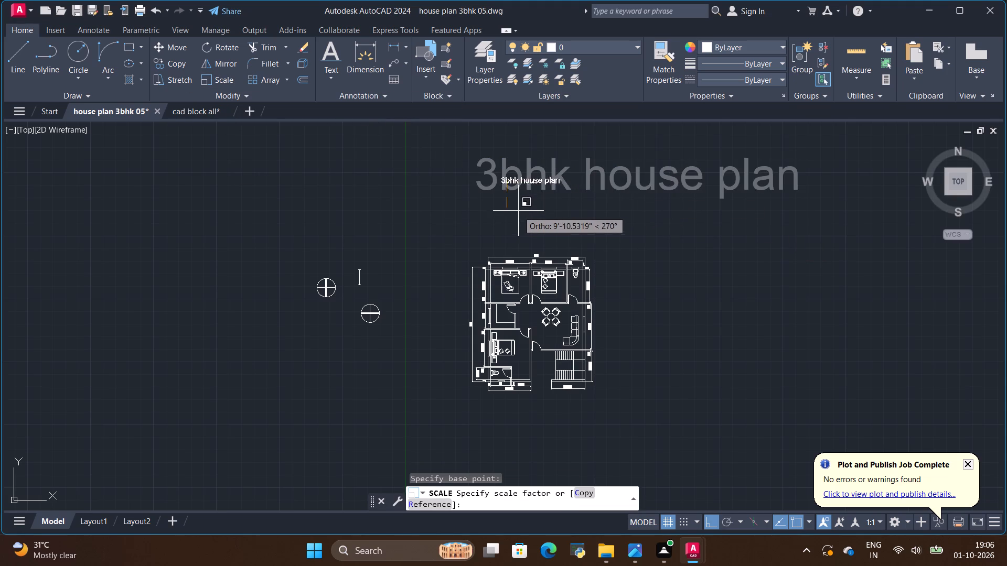
scroll(518, 210, up, 2)
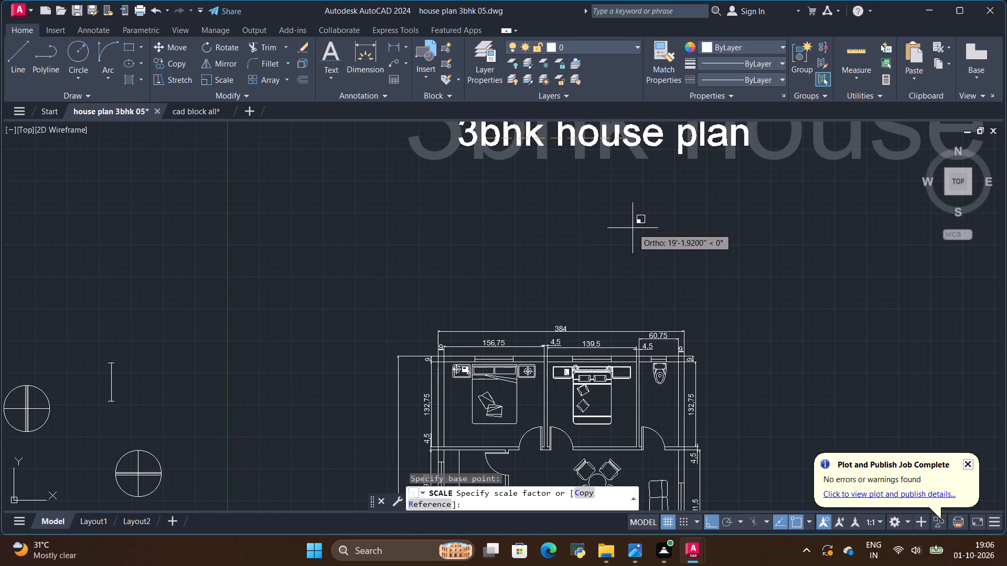
click(608, 226)
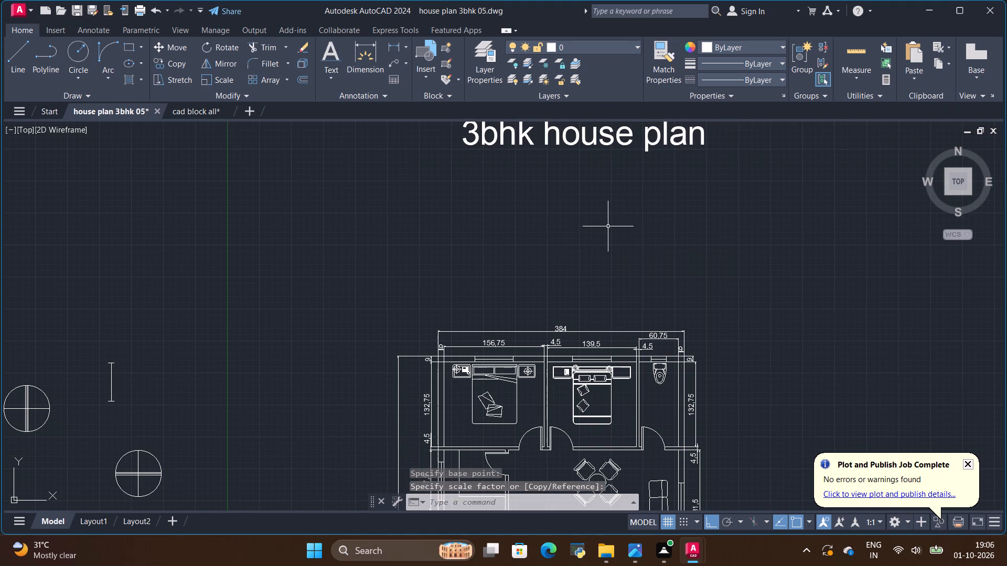
Move the title about 14 feet down toward the plan and shift it sideways so it sits roughly centred above it.
scroll(599, 247, down, 1)
click(575, 187)
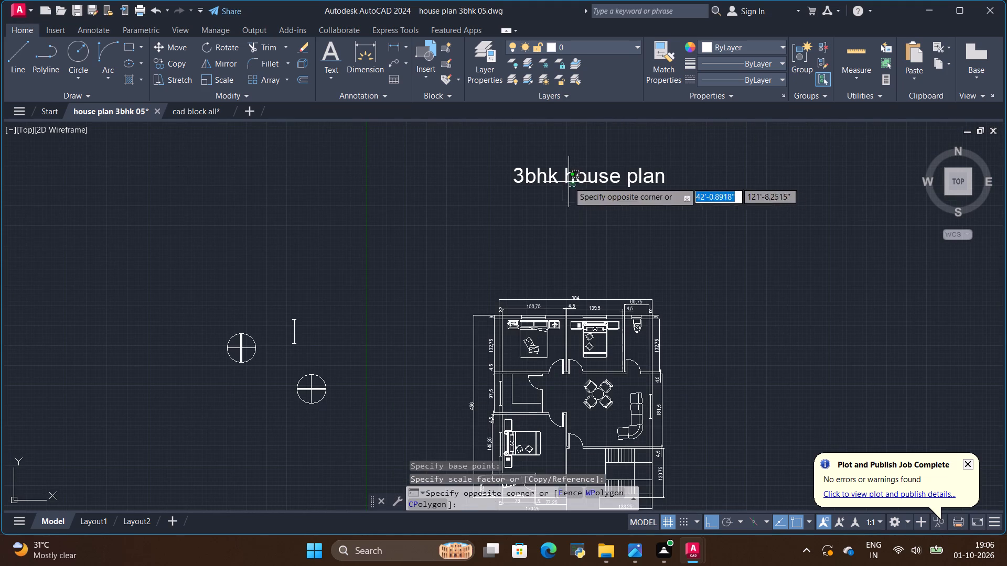
click(567, 182)
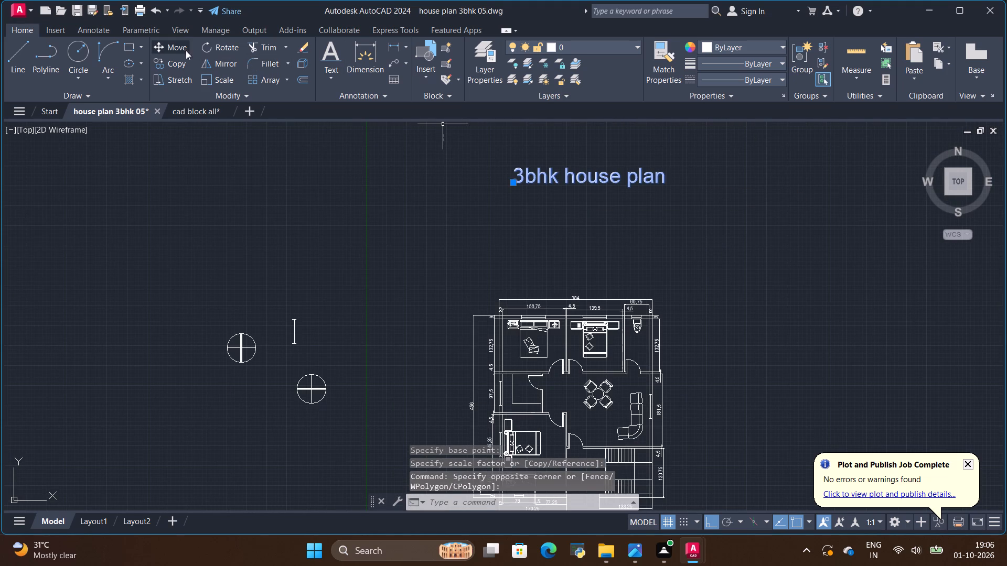
click(168, 47)
click(520, 178)
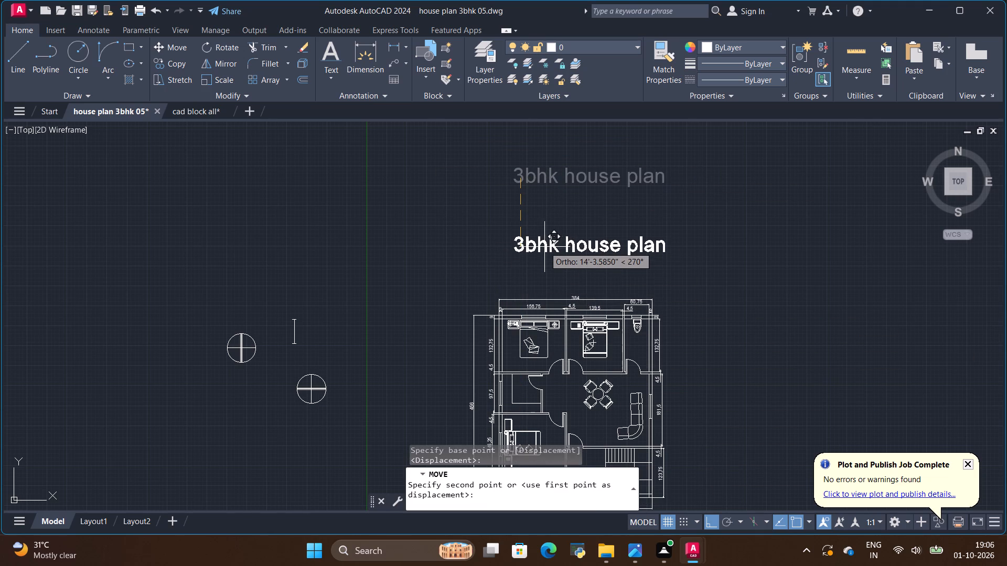
click(544, 248)
click(543, 251)
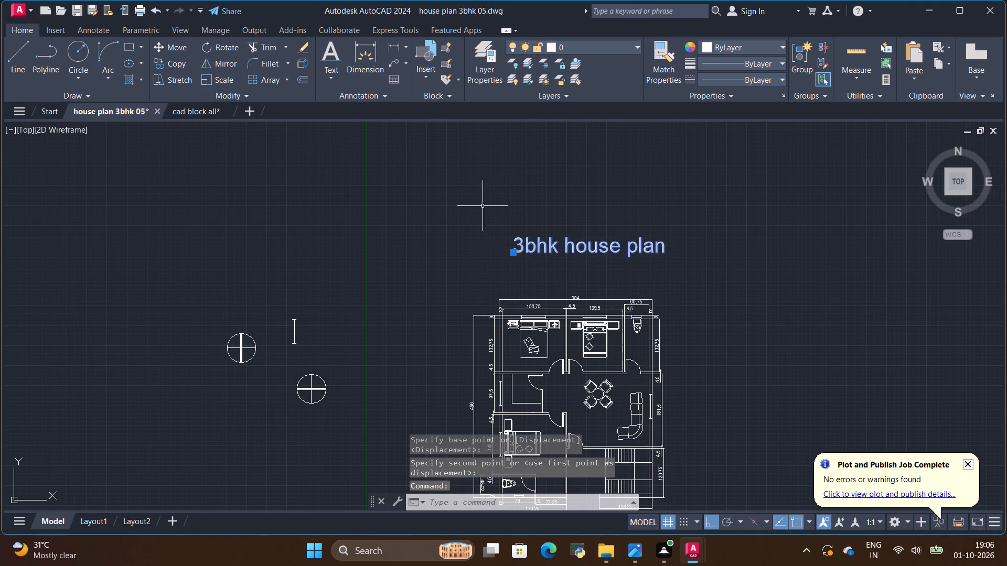
click(175, 44)
click(541, 241)
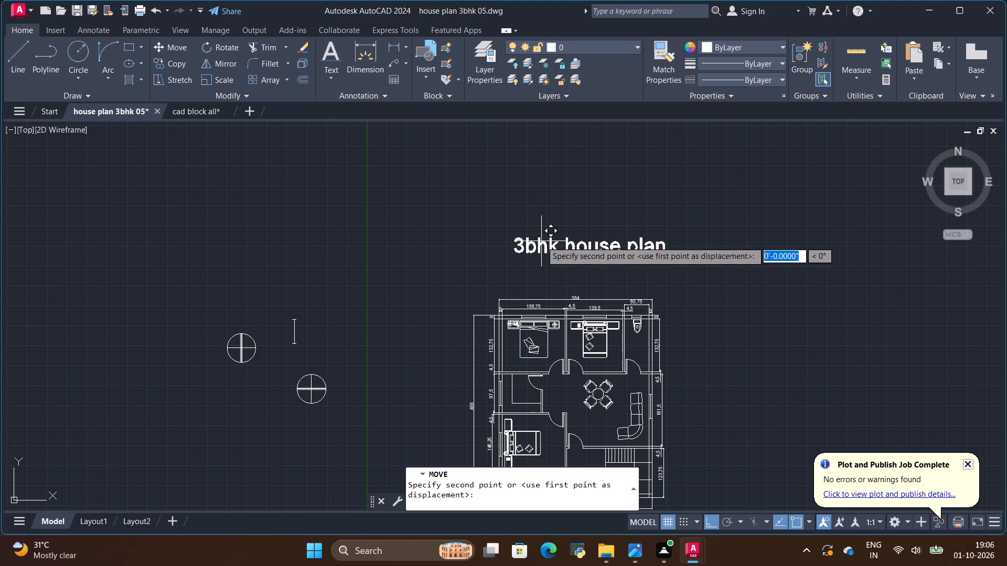
click(521, 241)
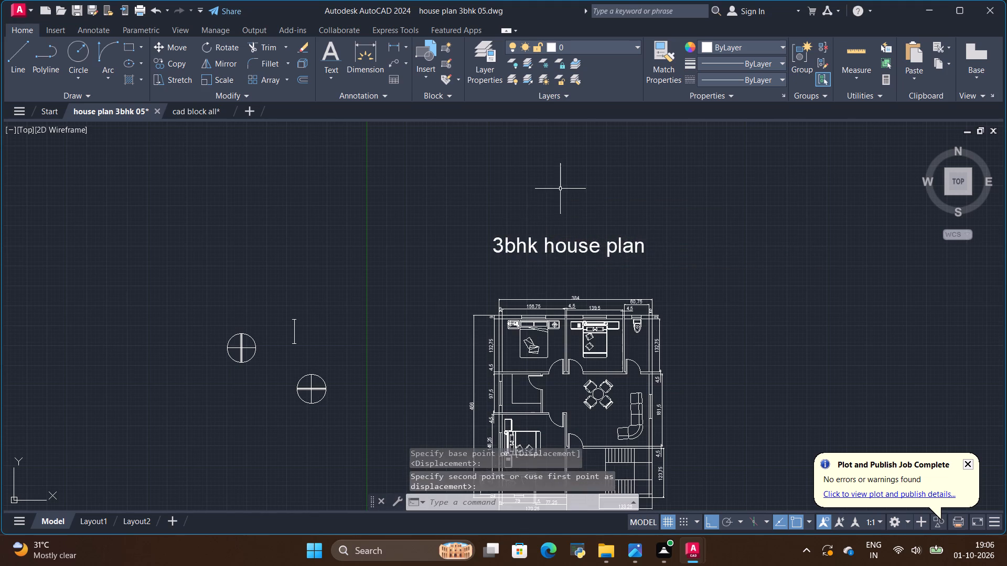
Add the smaller text note "all dimensions are in inches" directly beneath the "3bhk house plan" title.
scroll(560, 189, down, 1)
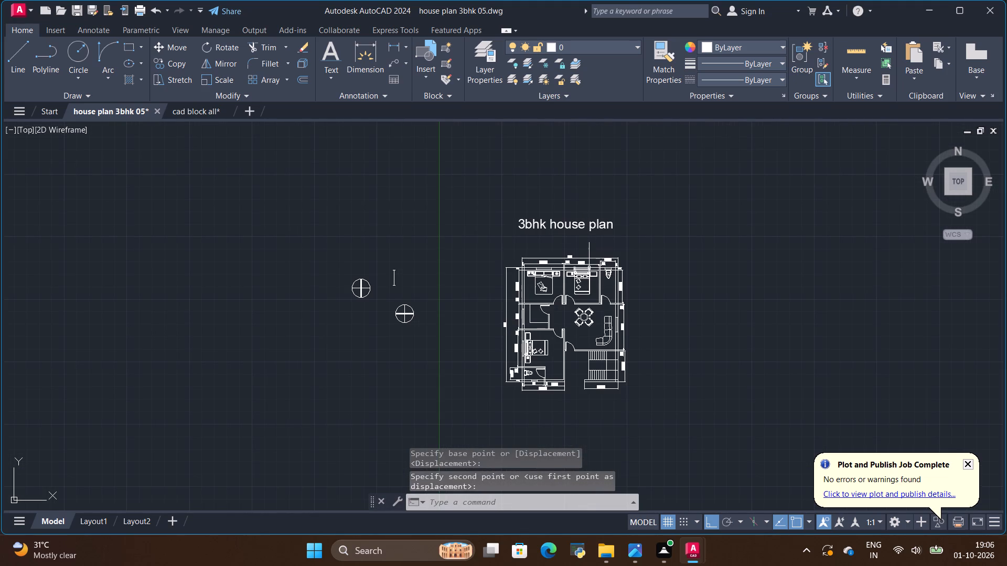
scroll(542, 229, up, 1)
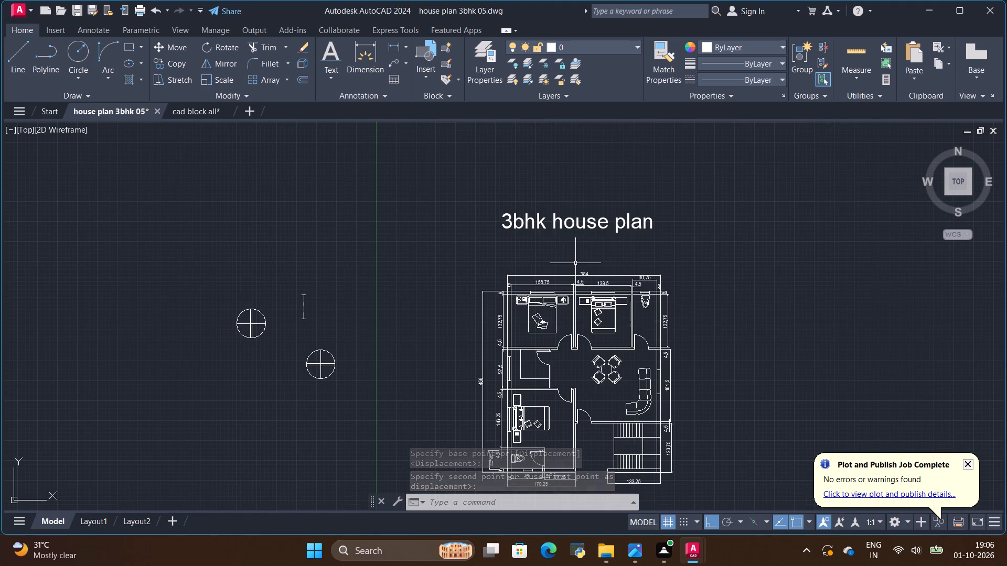
scroll(575, 264, up, 1)
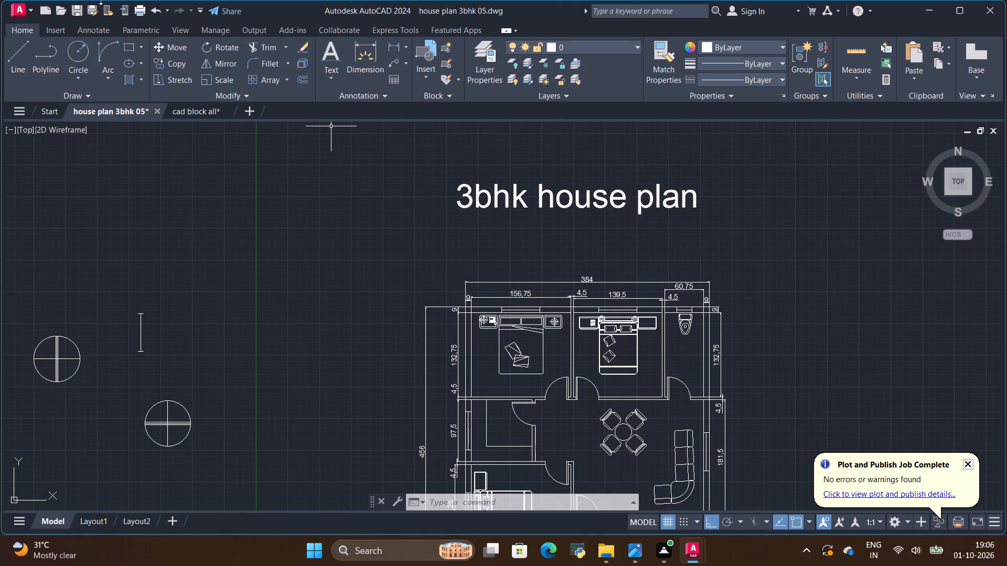
click(329, 53)
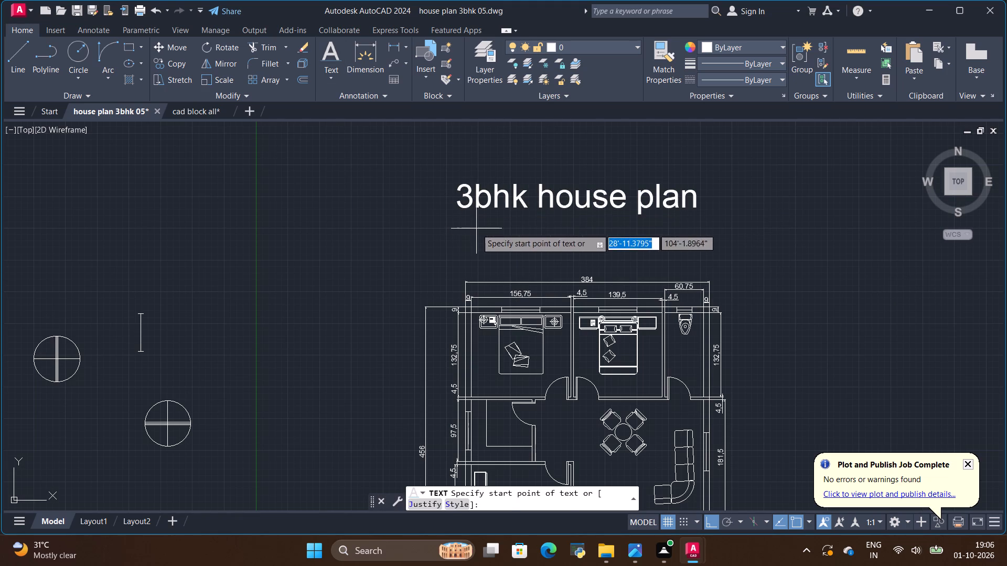
click(476, 228)
click(475, 243)
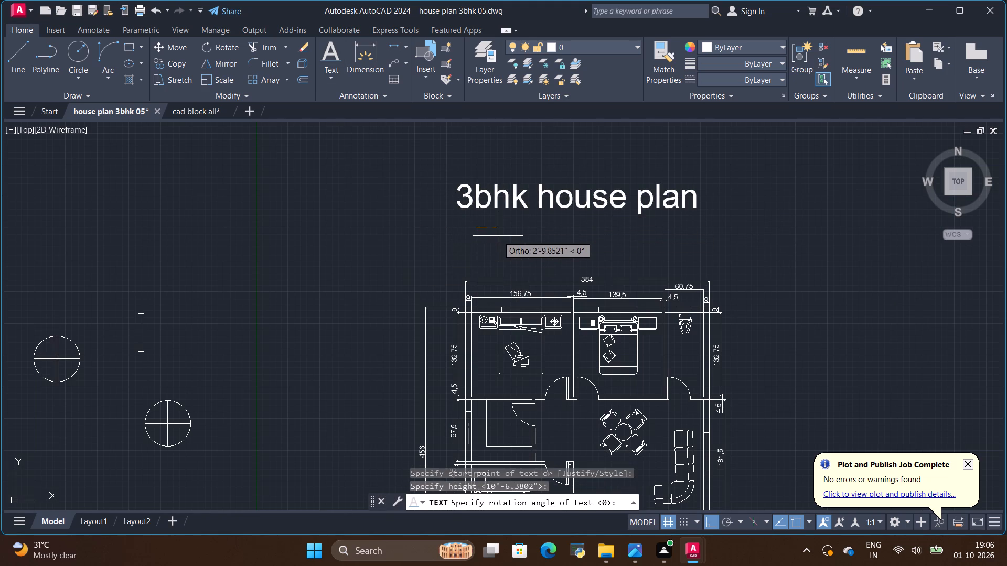
click(498, 236)
text(all)
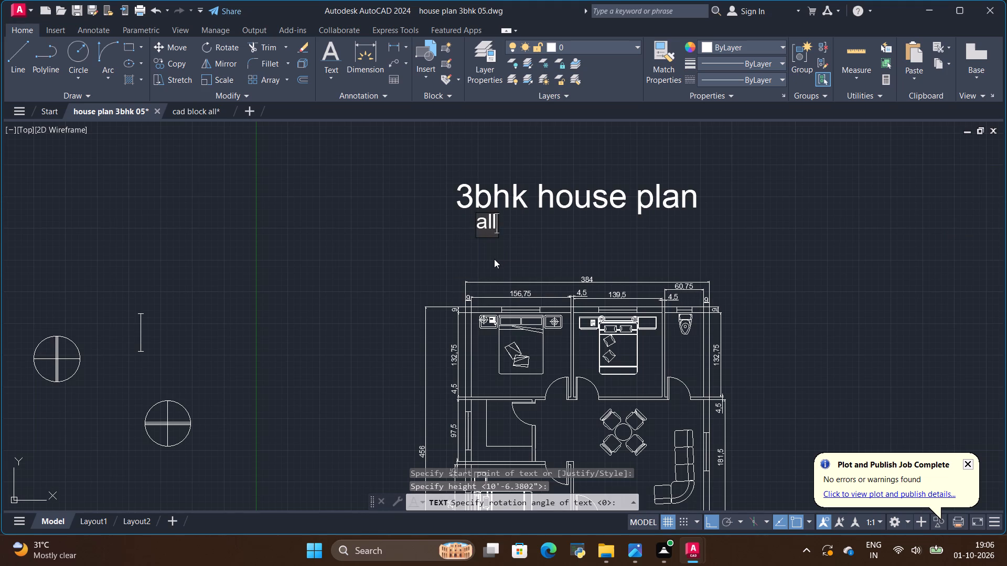
key(space)
text(dimensions are in inches)
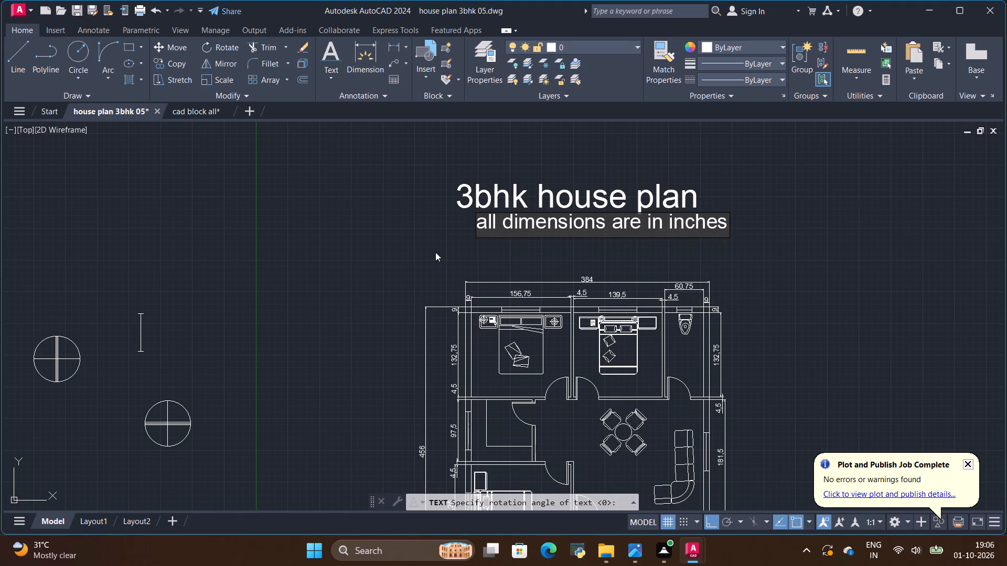
click(435, 252)
key(Escape)
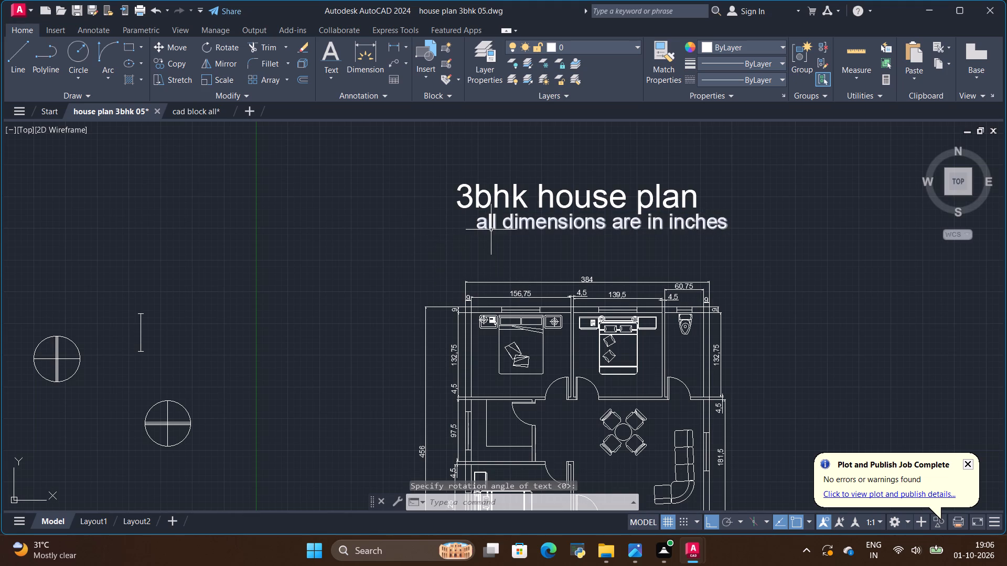
Move the "all dimensions are in inches" note horizontally so it is centred under the title.
click(492, 230)
click(181, 51)
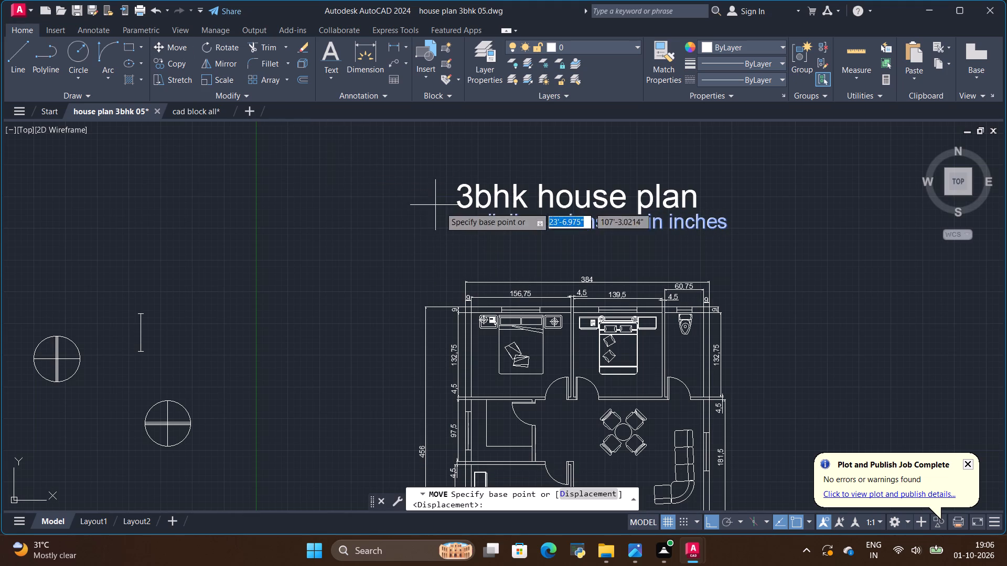
click(545, 230)
click(519, 230)
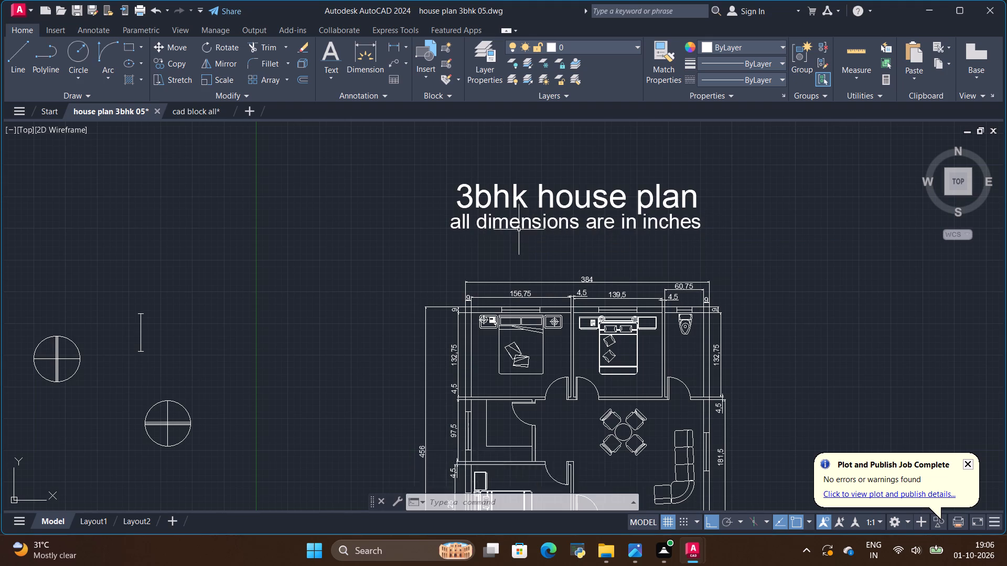
Move the "3bhk house plan" title and the units note together about 3 feet straight down, closer to the floor plan.
scroll(334, 233, down, 1)
click(385, 188)
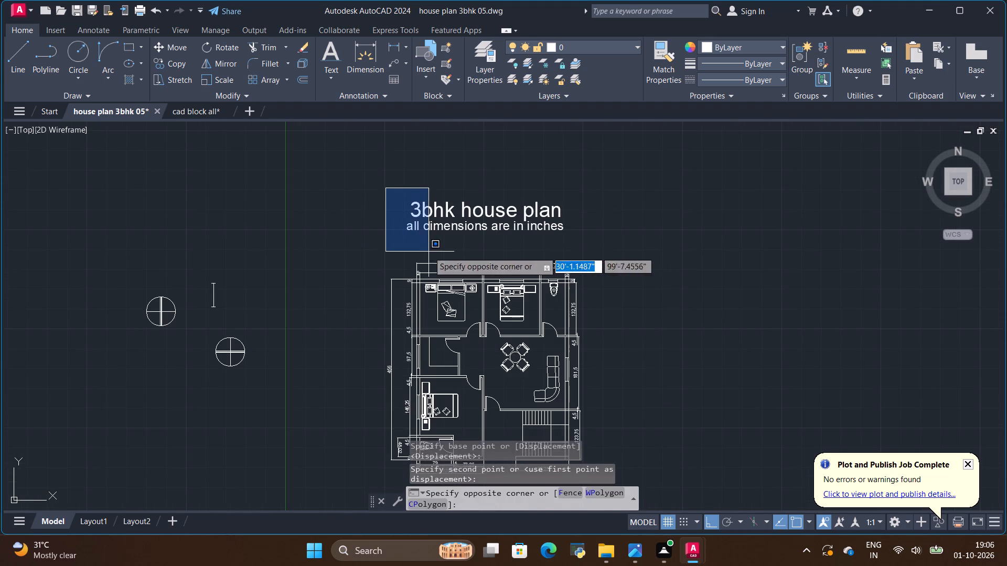
click(591, 247)
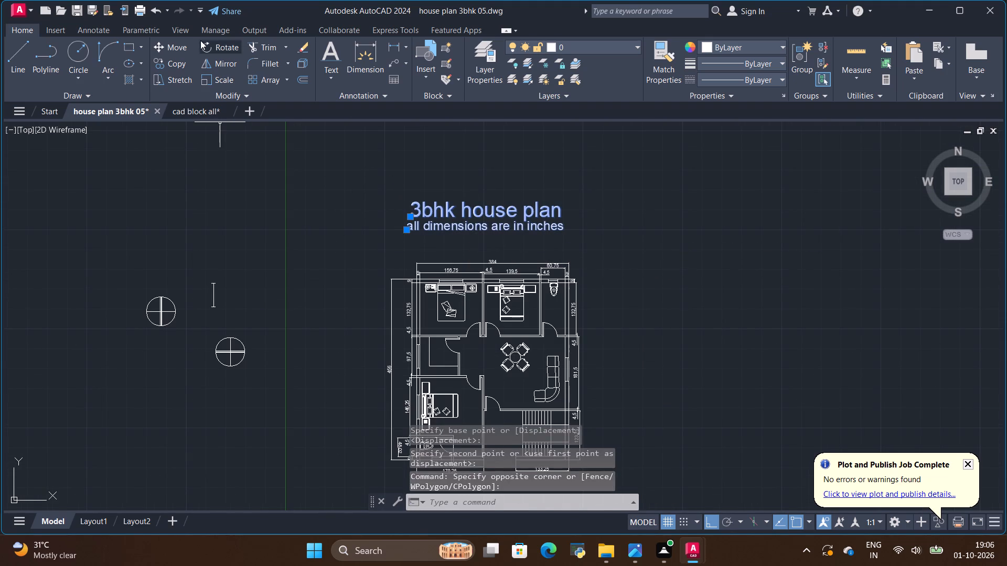
click(178, 42)
click(456, 209)
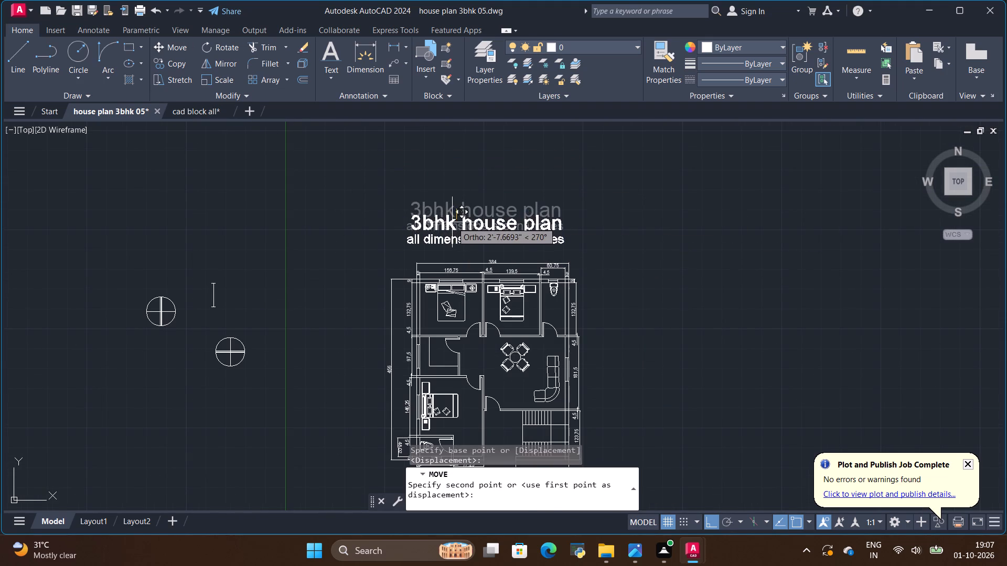
click(466, 225)
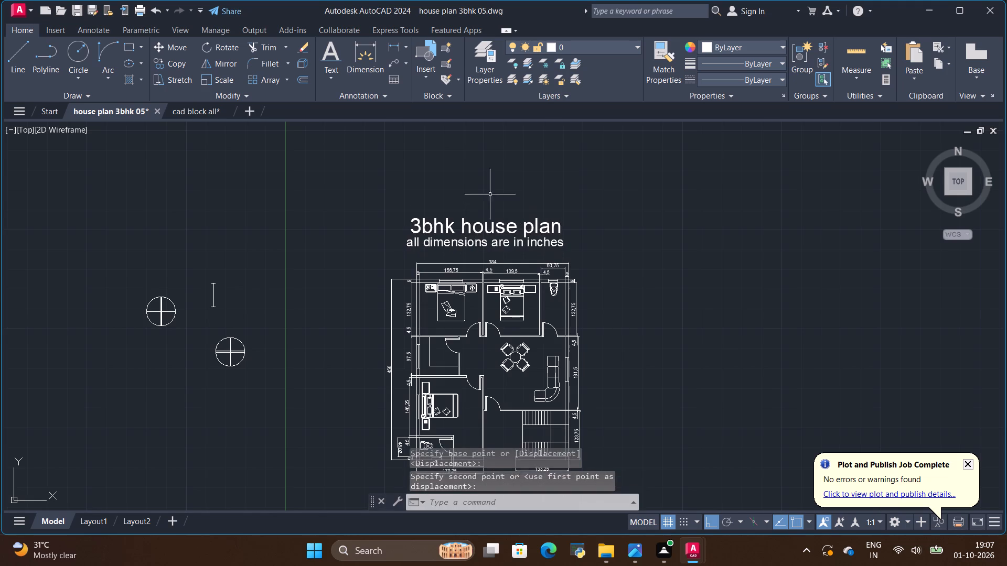
scroll(537, 189, down, 2)
scroll(534, 234, up, 1)
scroll(498, 194, up, 1)
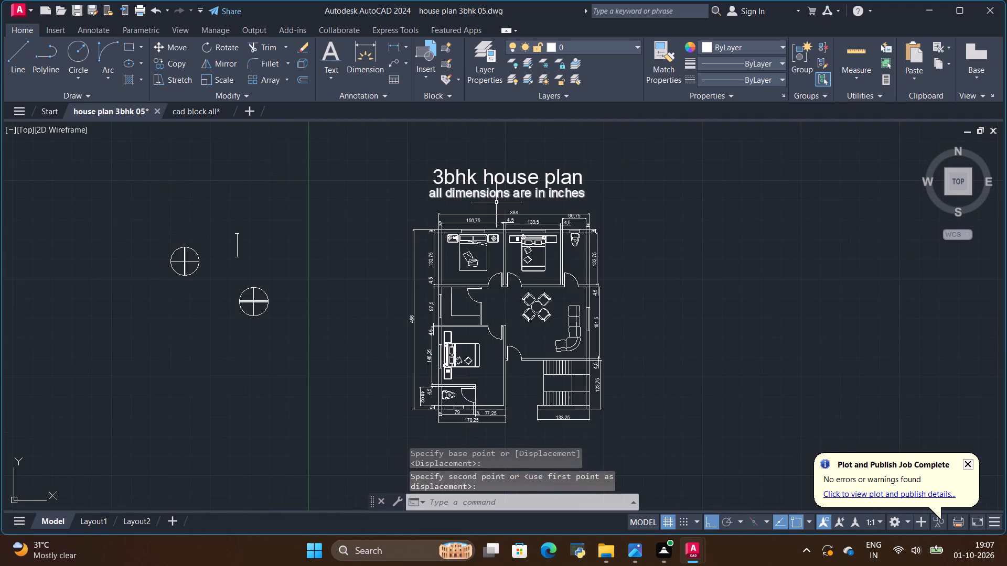
key(Escape)
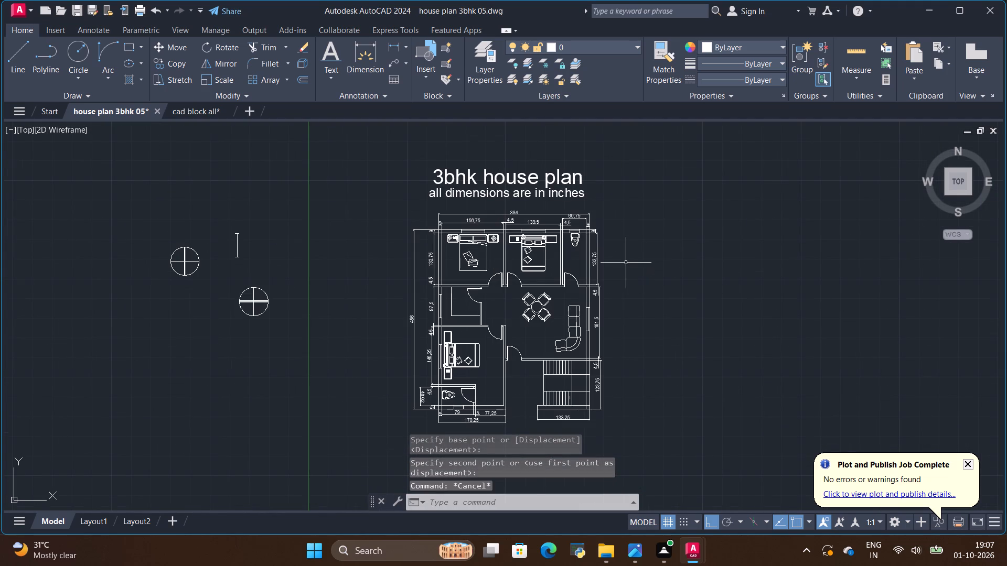
Save the drawing with the repositioned title and note.
key(ctrl+s)
Start a plot using the DWG To PDF.pc3 plotter with a Window plot area enclosing the title, note and whole floor plan.
scroll(632, 236, down, 1)
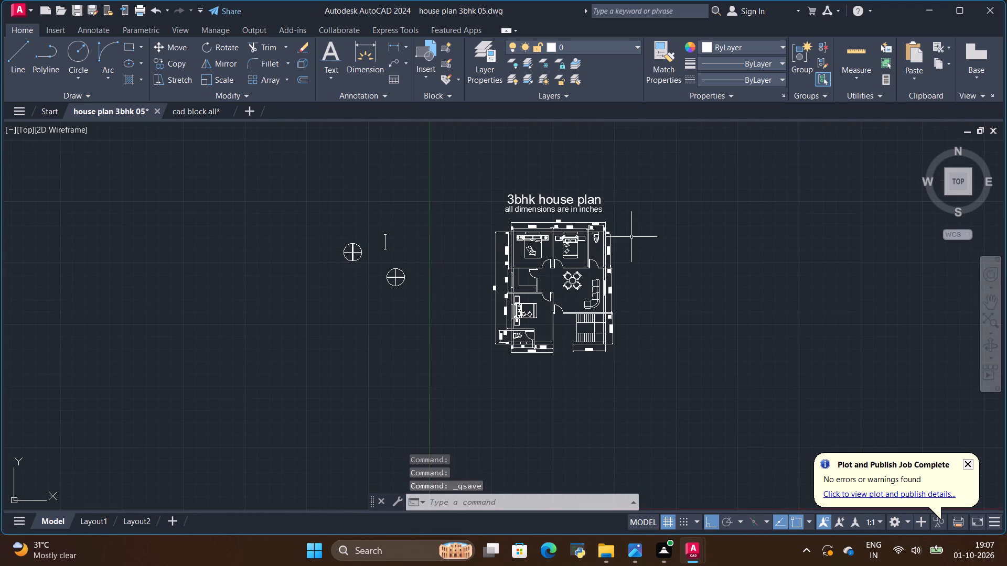
scroll(593, 272, up, 1)
scroll(553, 254, down, 1)
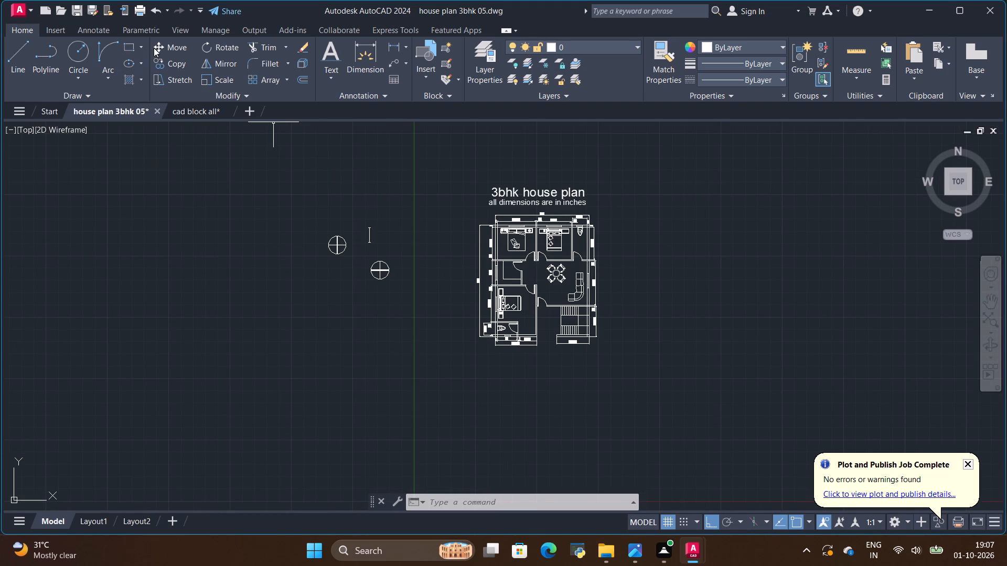
click(140, 9)
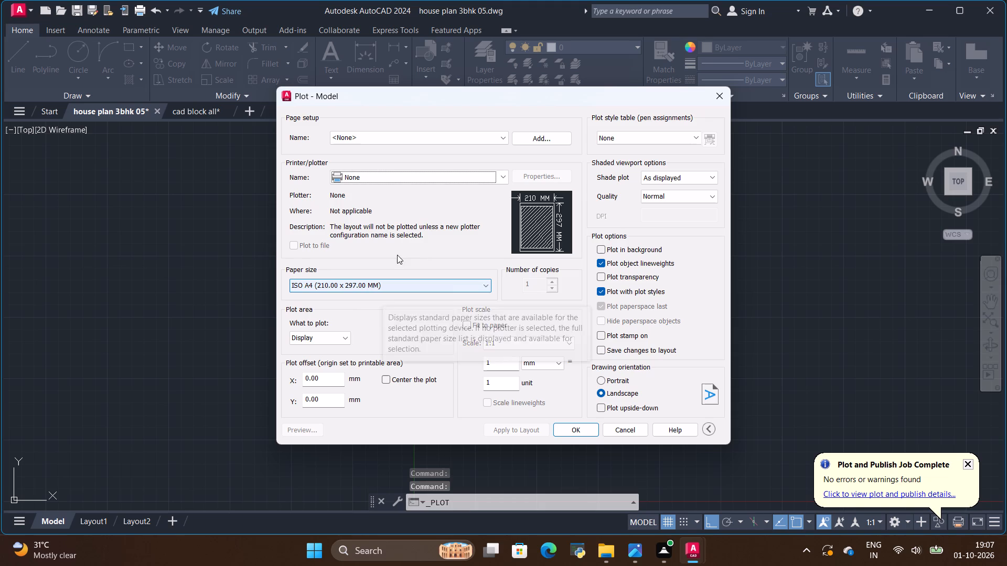
click(378, 177)
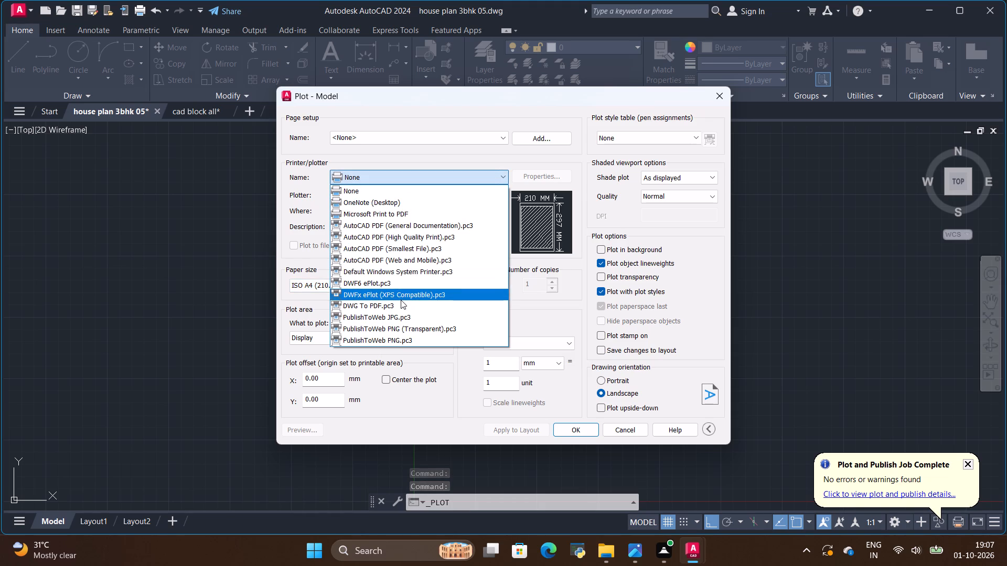
click(402, 301)
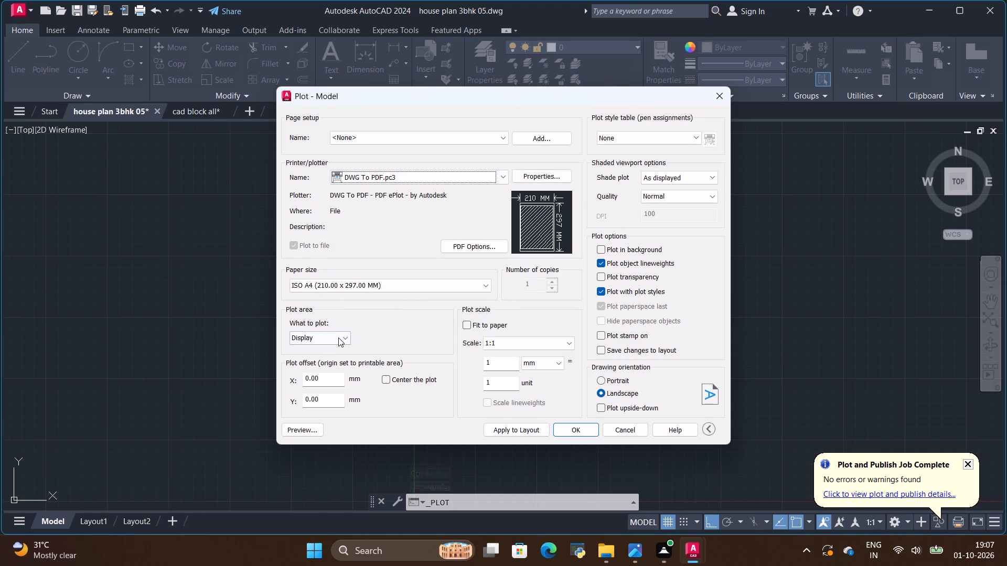
click(335, 336)
click(328, 372)
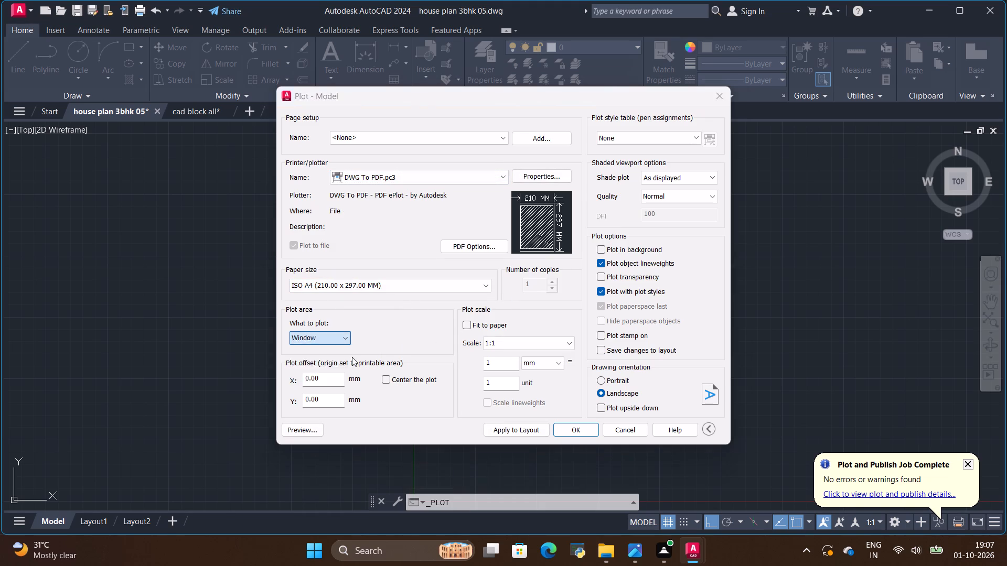
click(466, 175)
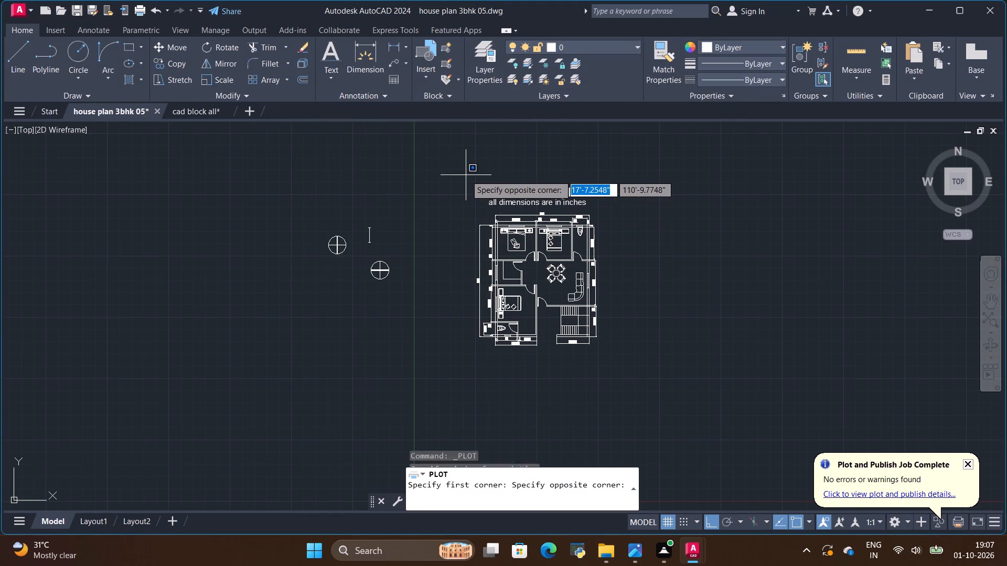
click(605, 357)
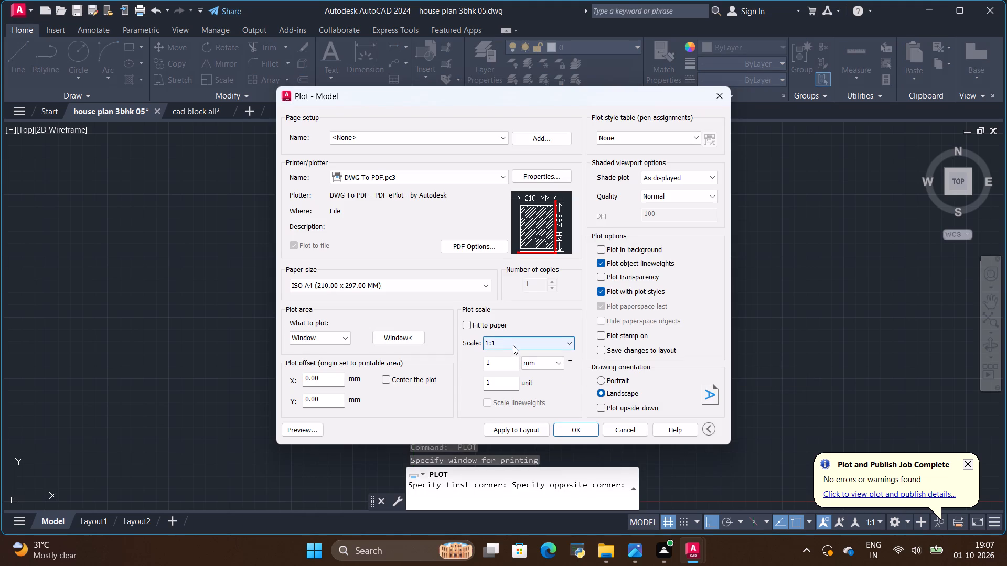
Set the plot scale to fit to paper with units in inches, and apply the plot settings to the layout.
click(467, 325)
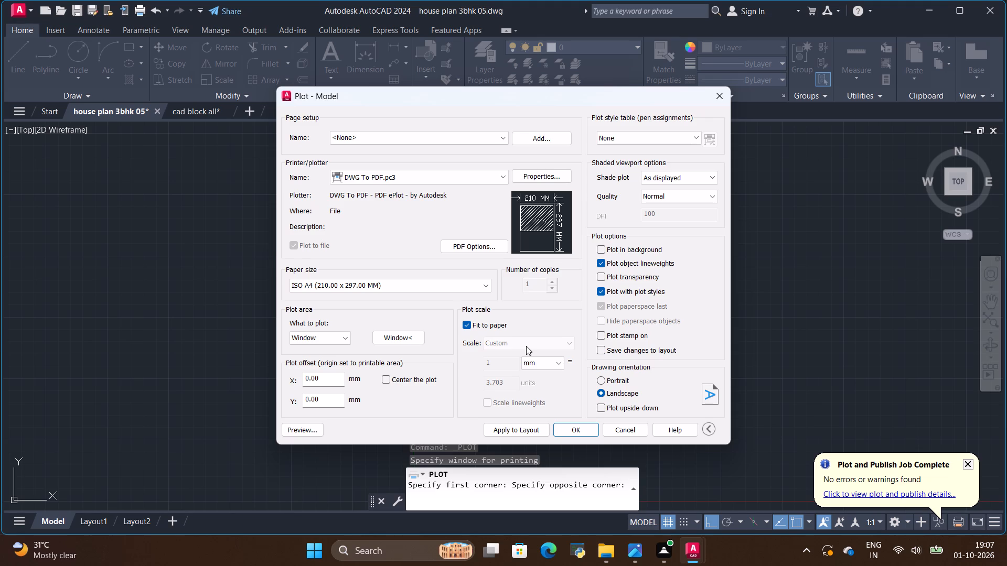
click(553, 367)
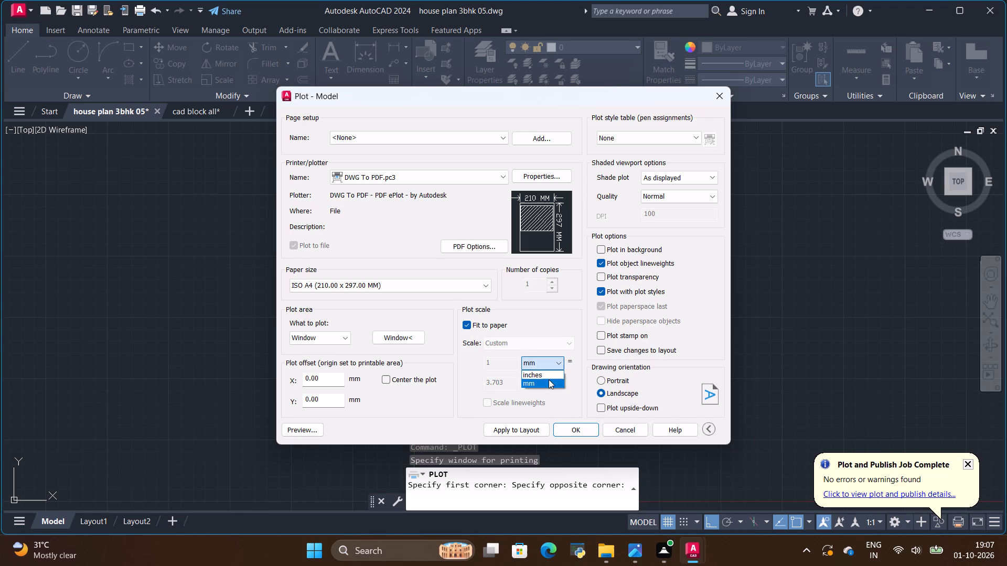
click(547, 375)
click(531, 425)
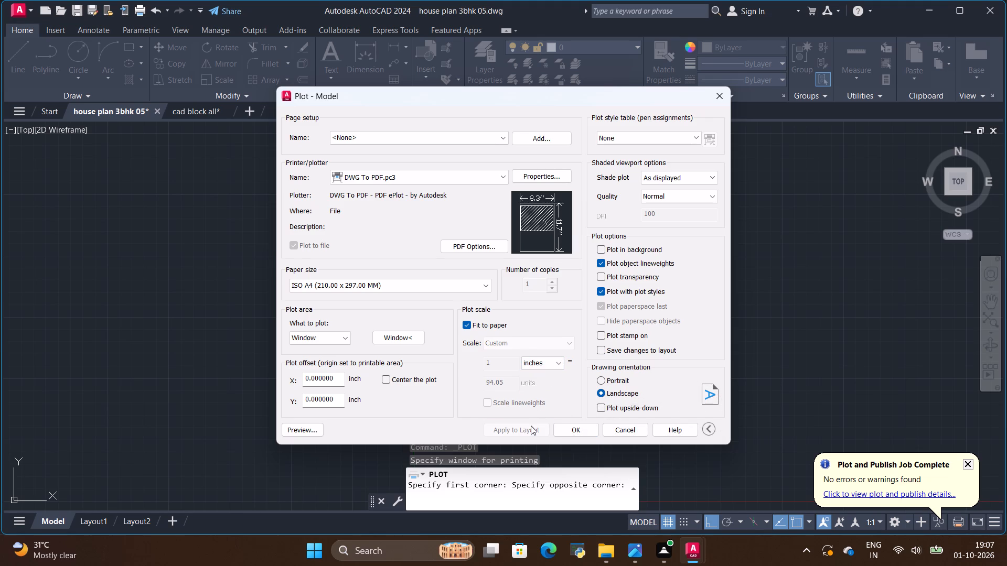
Plot the drawing to a PDF file named "house plan 3bhk 05-Model.pdf" in the Downloads folder.
click(561, 433)
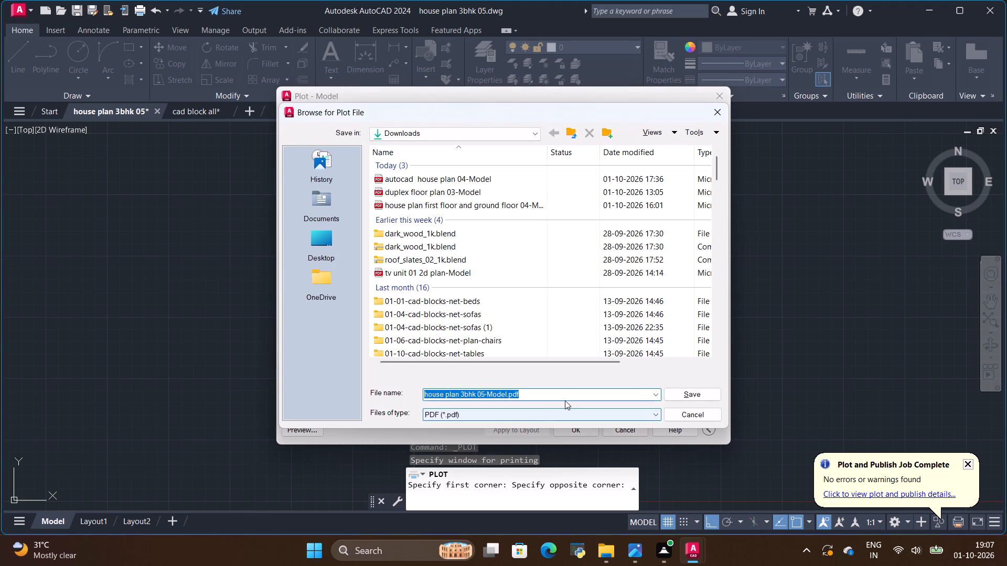
click(667, 395)
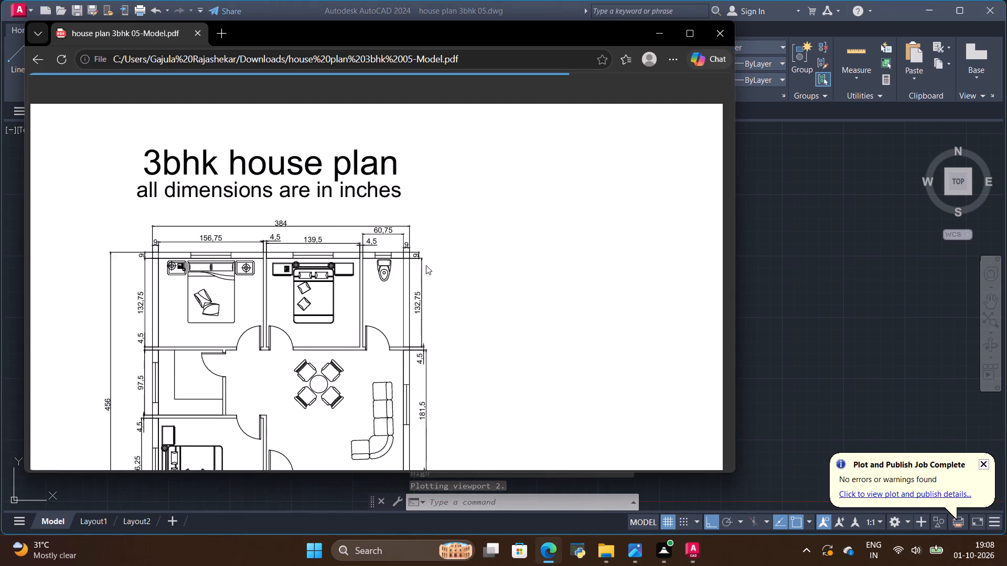
Examine the plotted PDF in the browser, checking the title, note, dimensions and furniture across the whole page, and close it.
scroll(472, 236, down, 3)
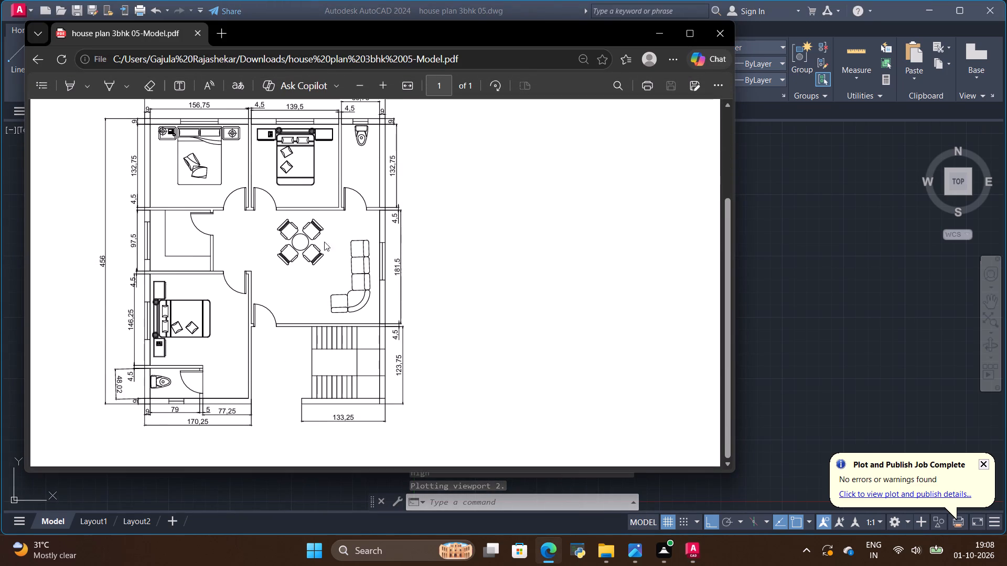
scroll(274, 234, up, 2)
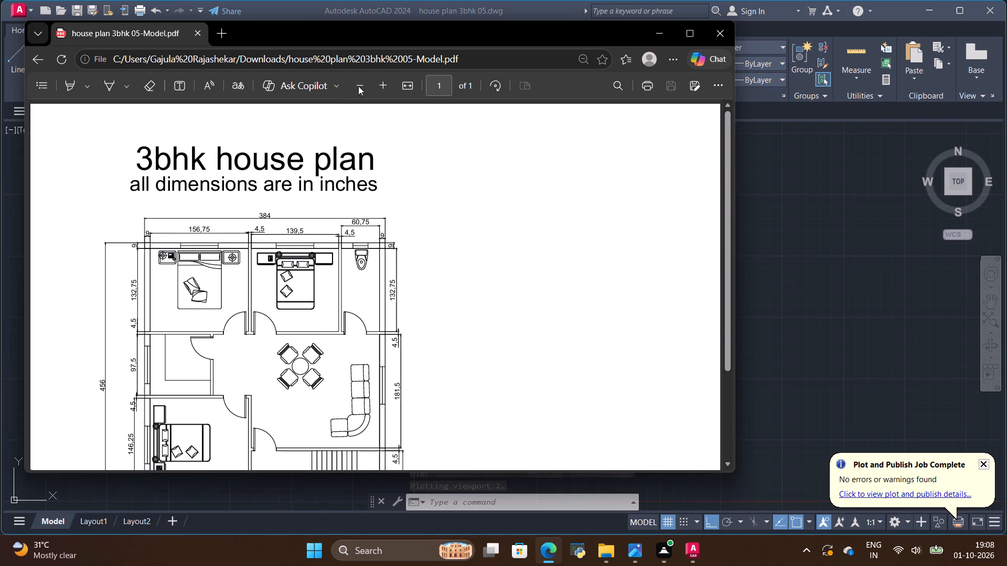
triple_click(380, 84)
double_click(380, 84)
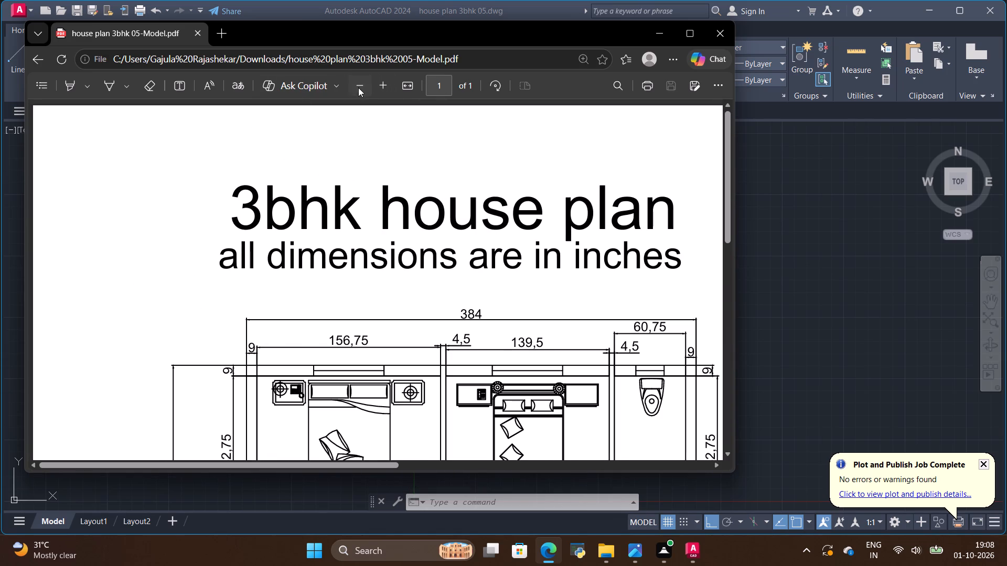
click(359, 85)
scroll(361, 235, down, 1)
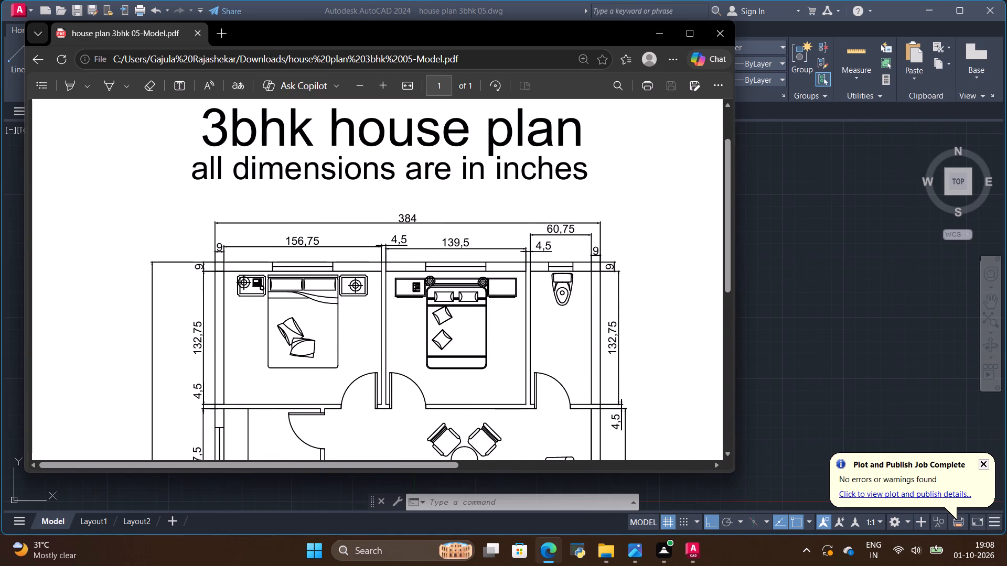
scroll(361, 234, down, 4)
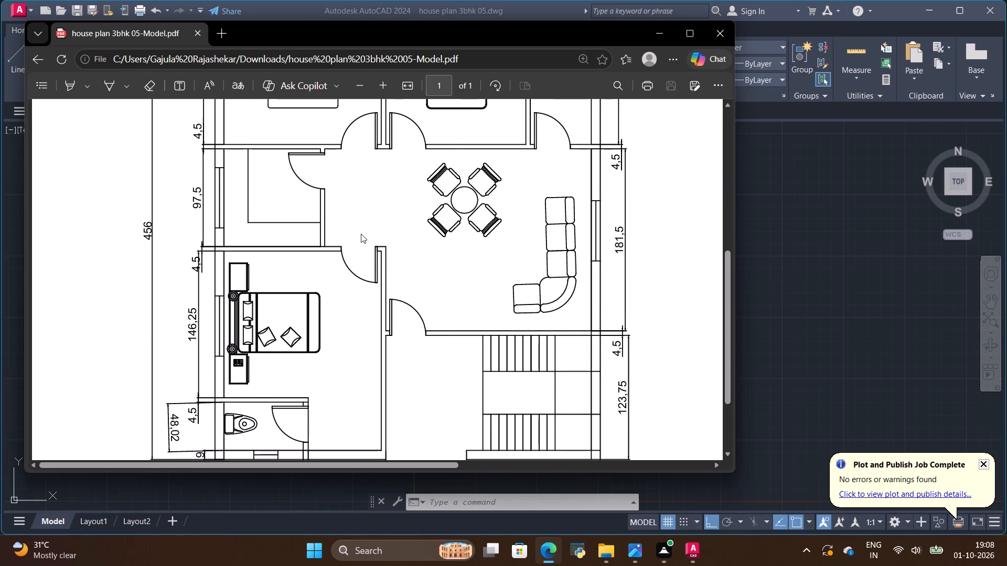
scroll(361, 234, up, 3)
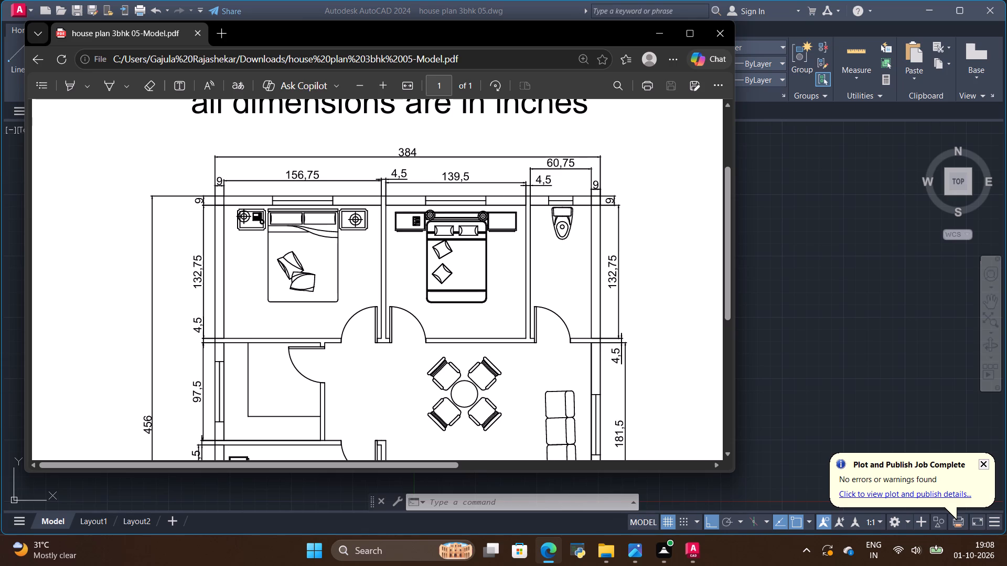
scroll(561, 182, down, 5)
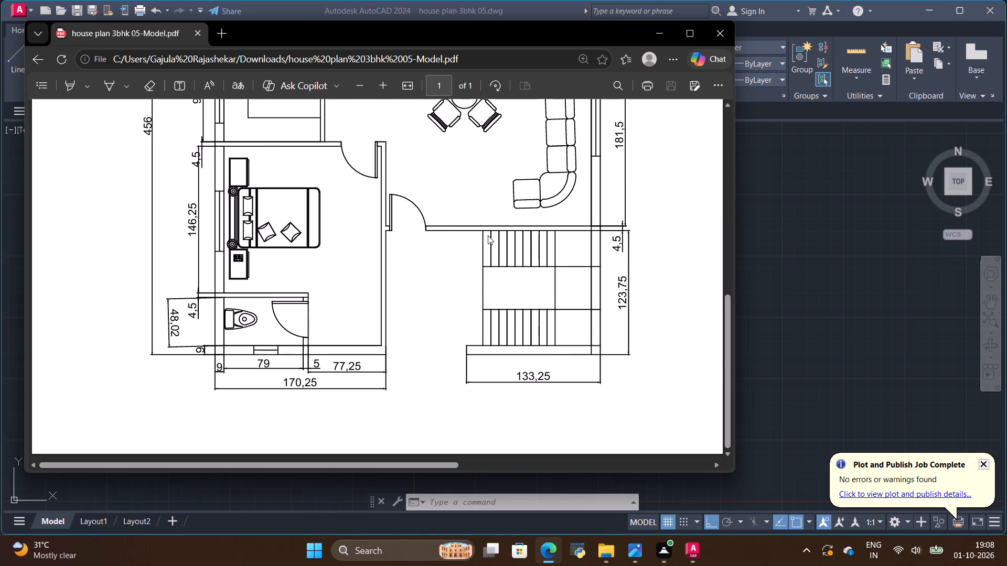
scroll(479, 260, up, 8)
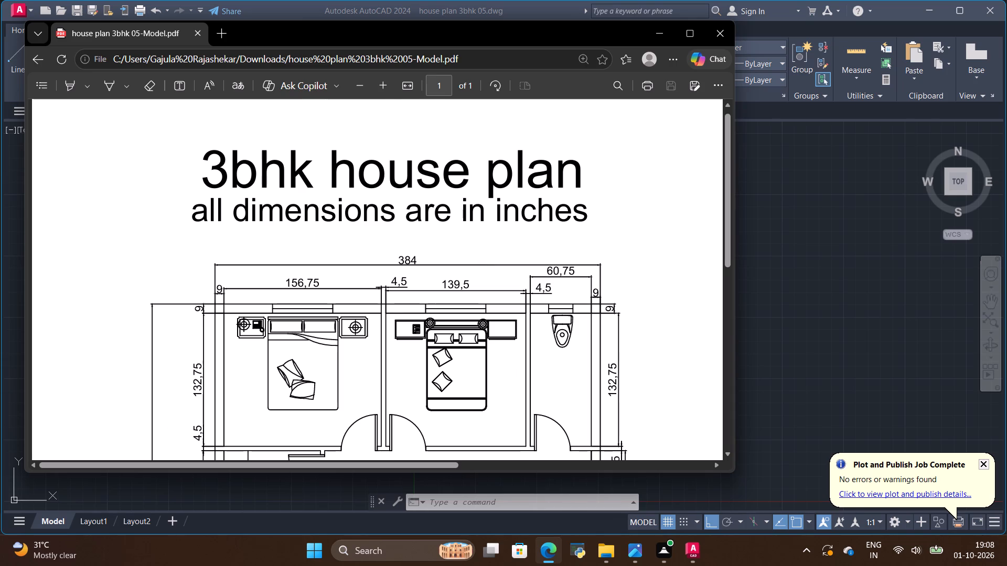
scroll(507, 218, up, 1)
scroll(507, 218, down, 4)
scroll(507, 218, up, 3)
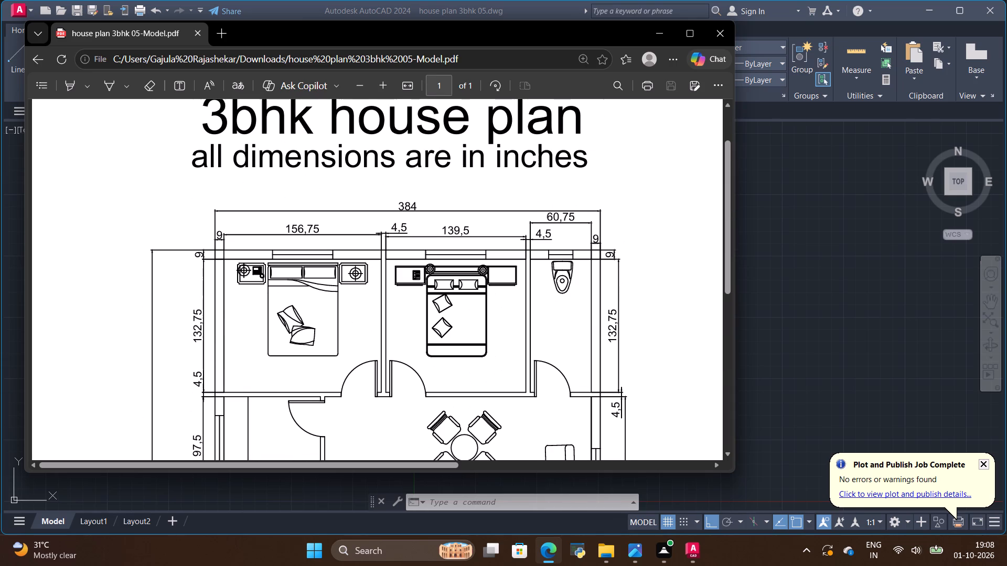
scroll(507, 218, down, 2)
click(720, 33)
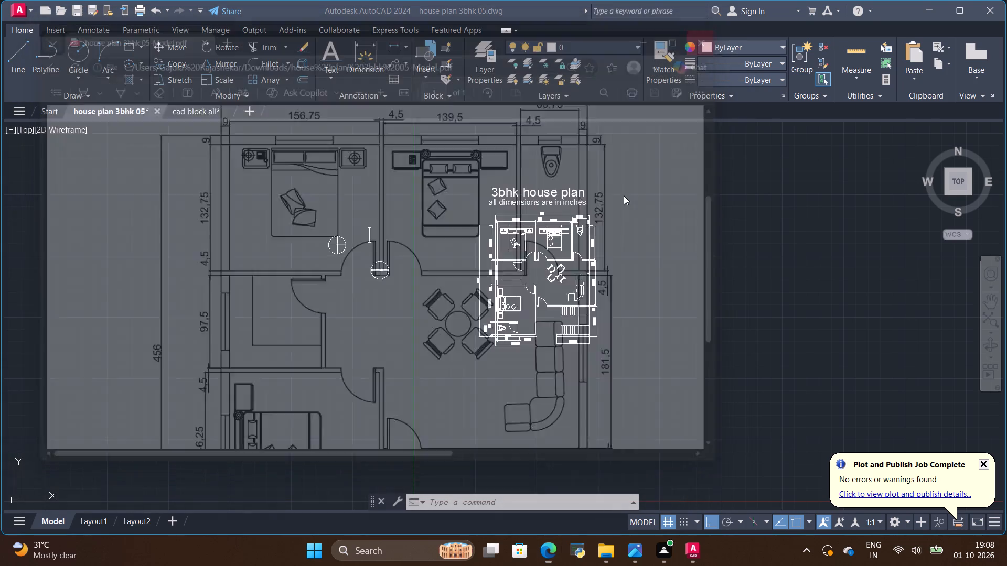
Save the "house plan 3bhk 05" drawing back in AutoCAD.
scroll(572, 285, down, 1)
scroll(528, 263, up, 2)
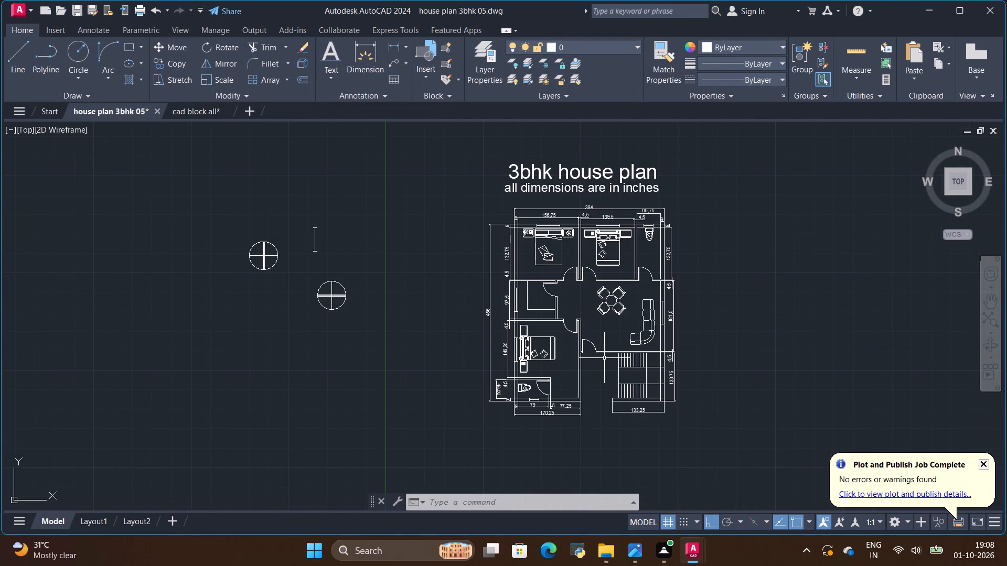
key(ctrl+s)
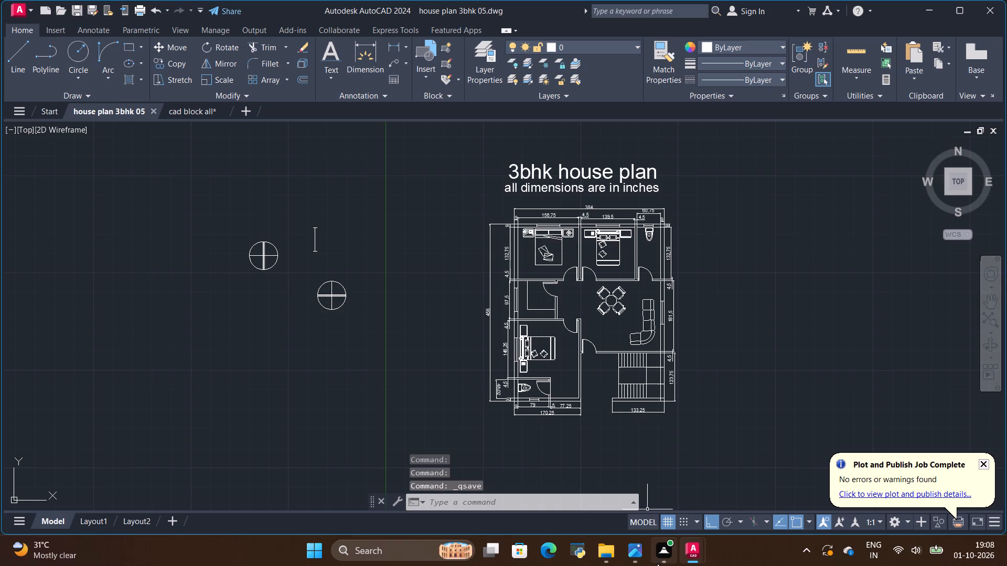